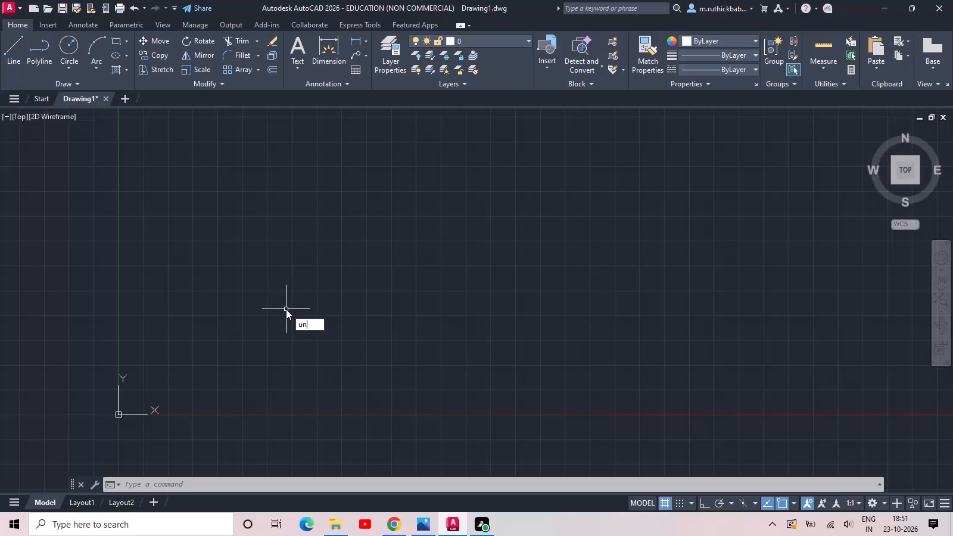
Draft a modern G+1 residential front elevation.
Configure the drawing units to Engineering length type with a precision of 0'-0".
key("space")
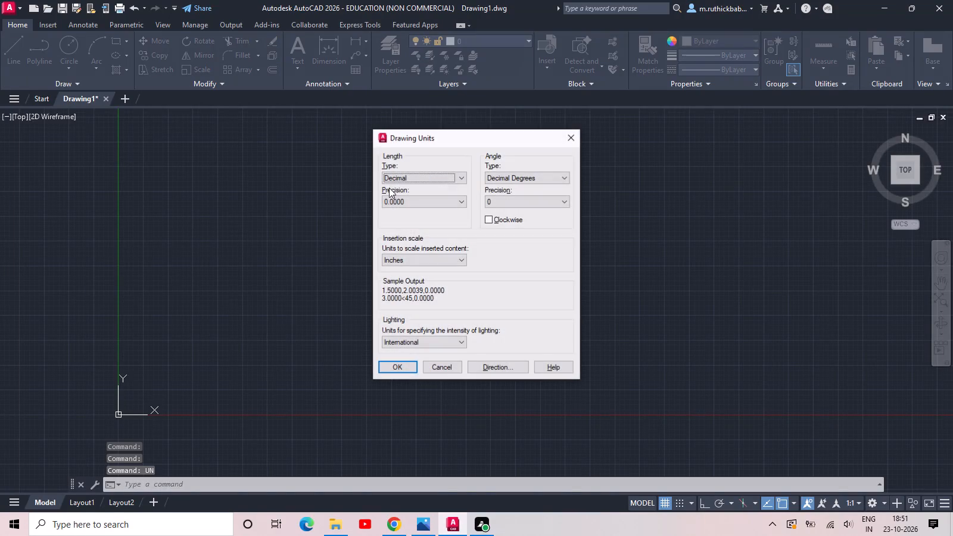
left_click(417, 175)
left_click(406, 205)
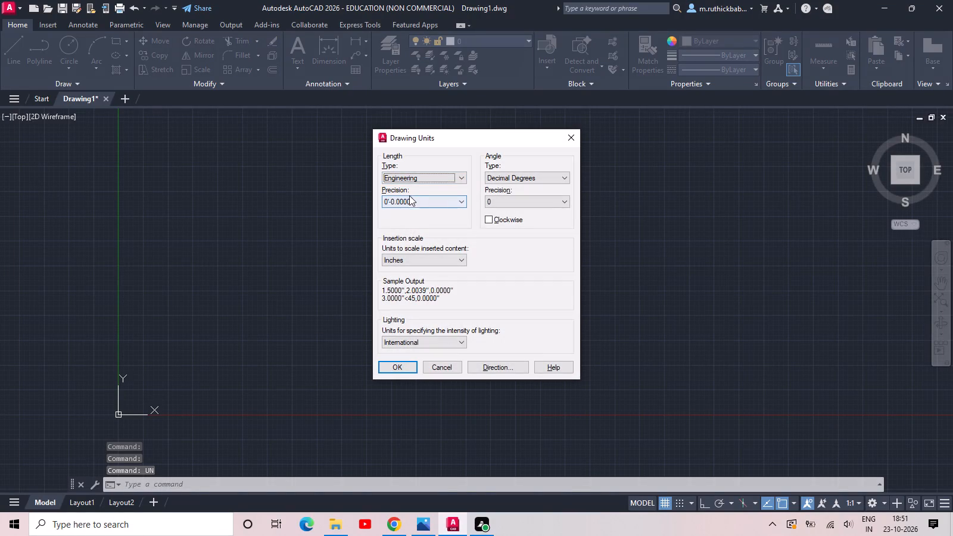
left_click(409, 200)
left_click(406, 214)
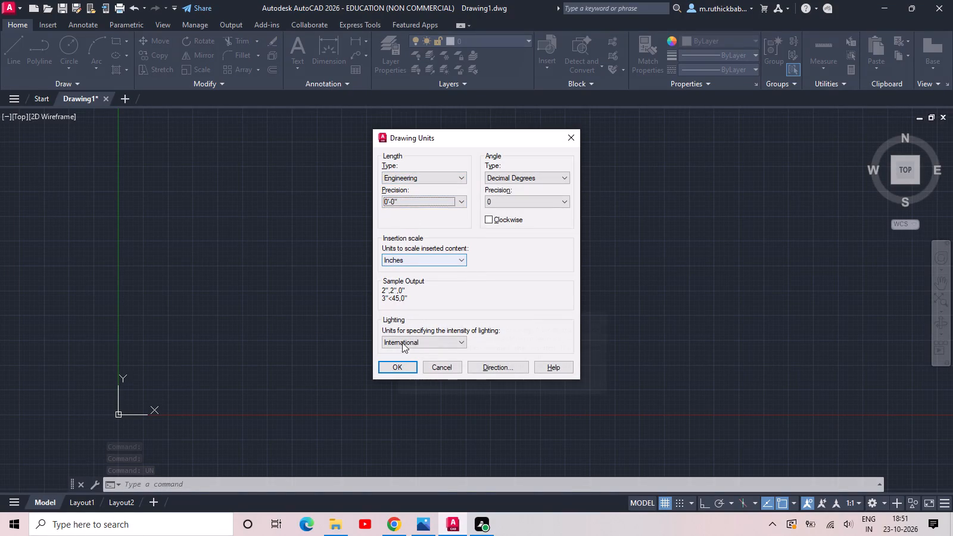
left_click(398, 367)
double_click(397, 366)
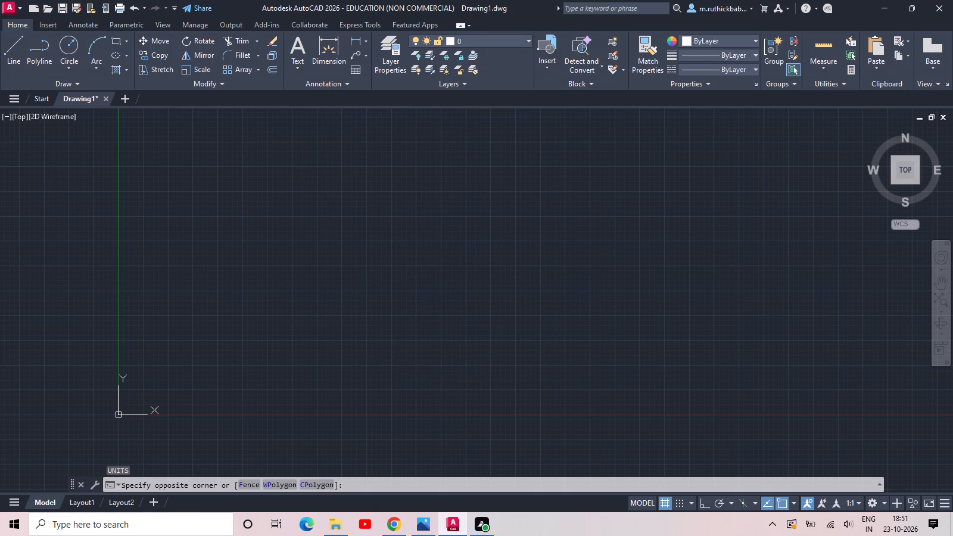
right_click(397, 363)
left_click(344, 346)
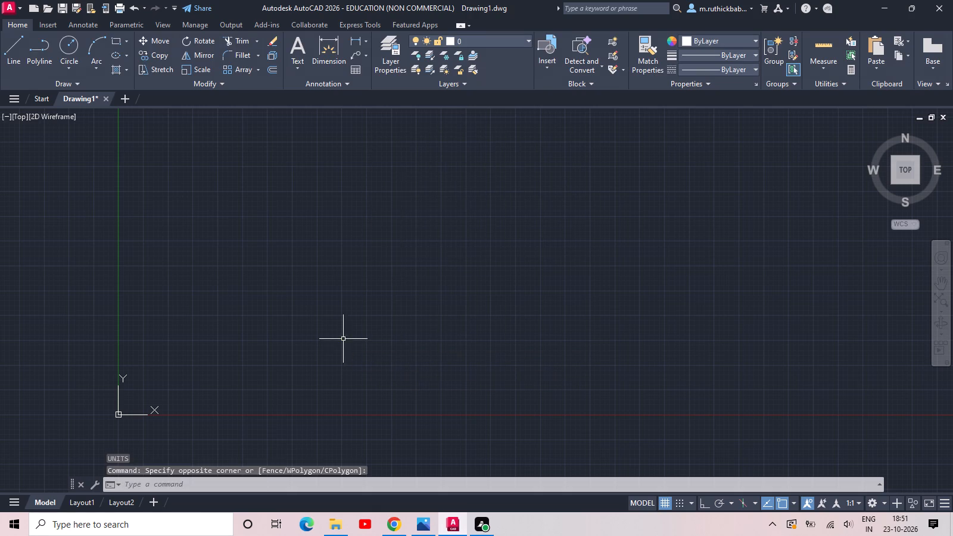
Draw a rectangle 40' wide and 10' high, starting from a corner just above the X axis near the origin.
scroll(309, 366, "down", 4)
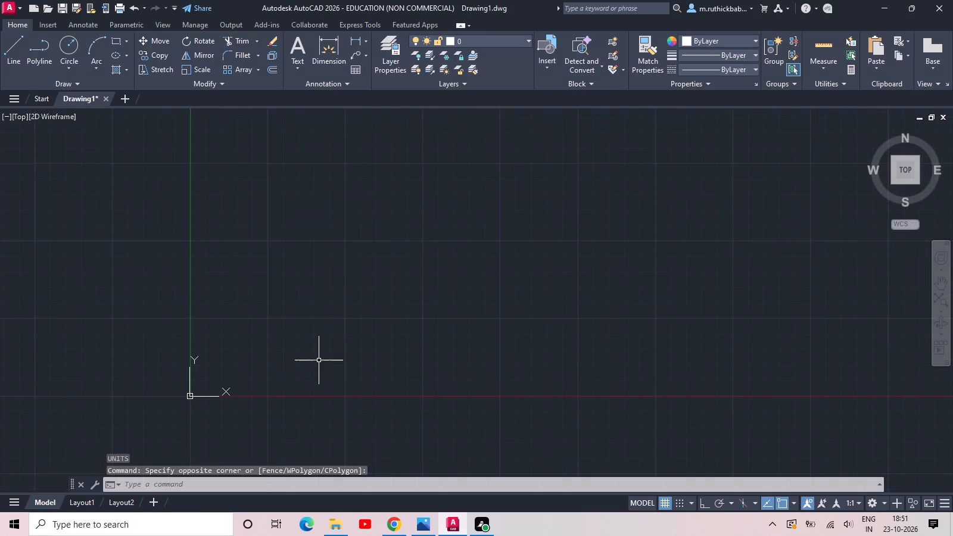
middle_click_drag(400, 300, 245, 345)
type("rec")
key("space")
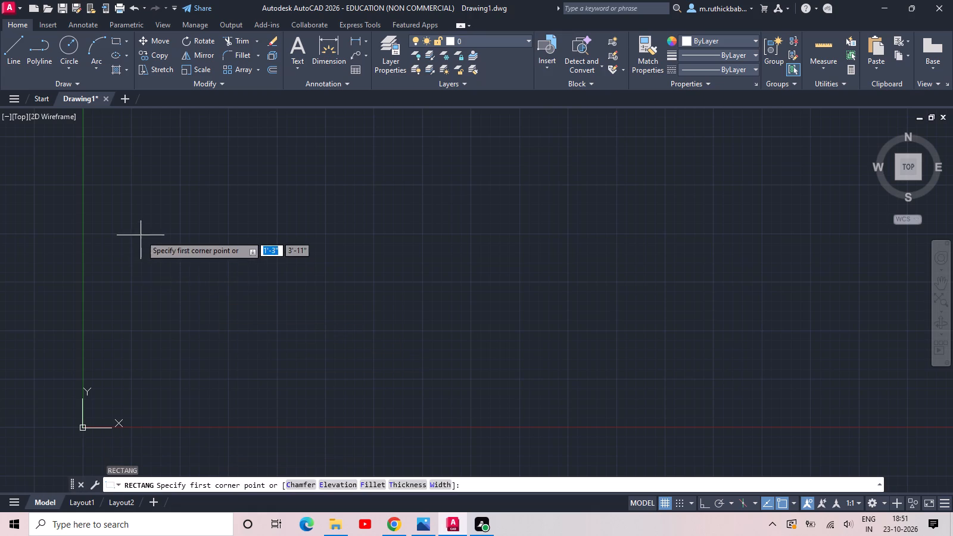
left_click(141, 232)
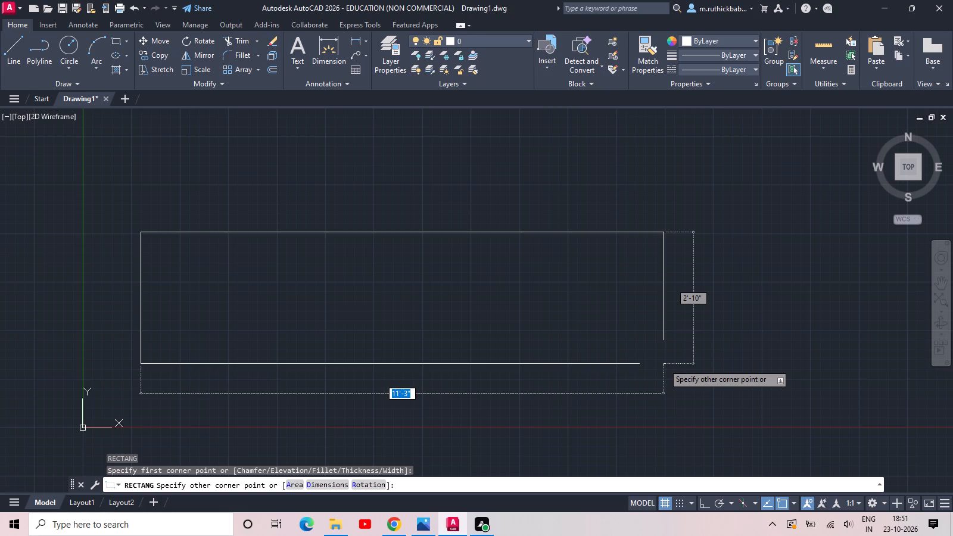
type("30")
key("BackSpace")
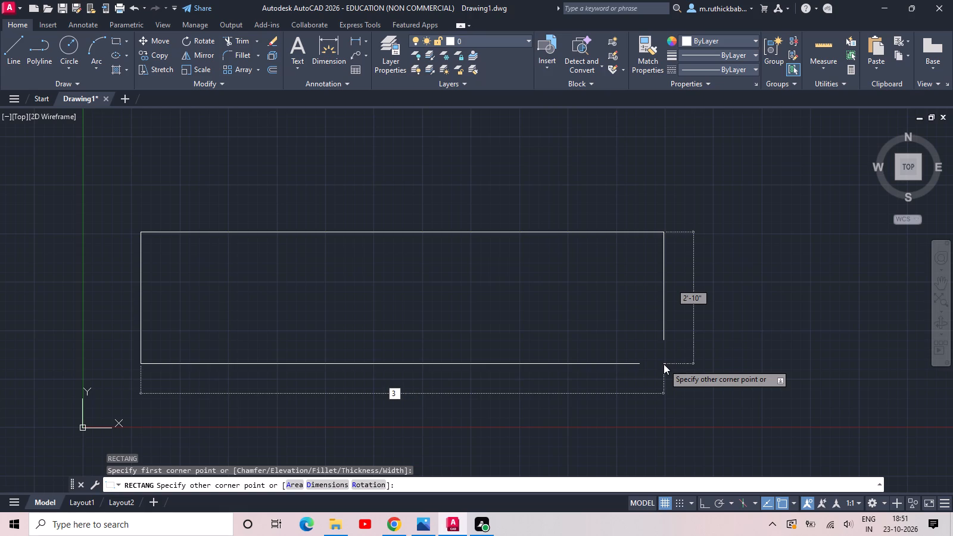
key("BackSpace")
type("40'")
key("Tab")
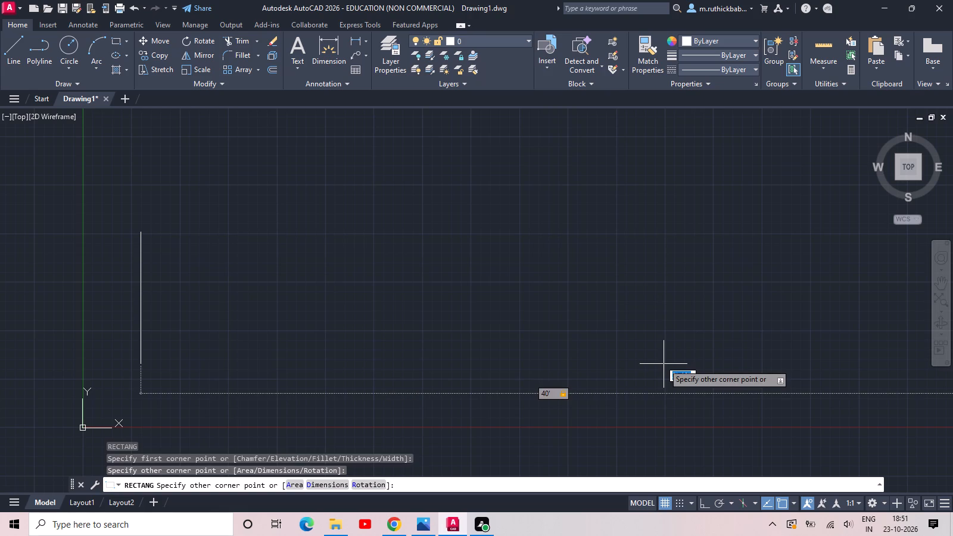
key("5")
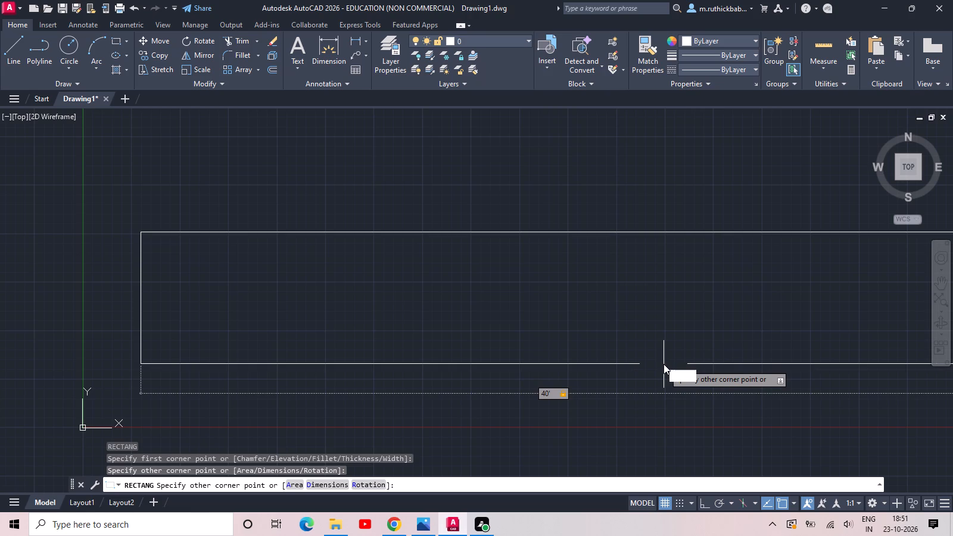
key("BackSpace")
type("10'")
key("Return")
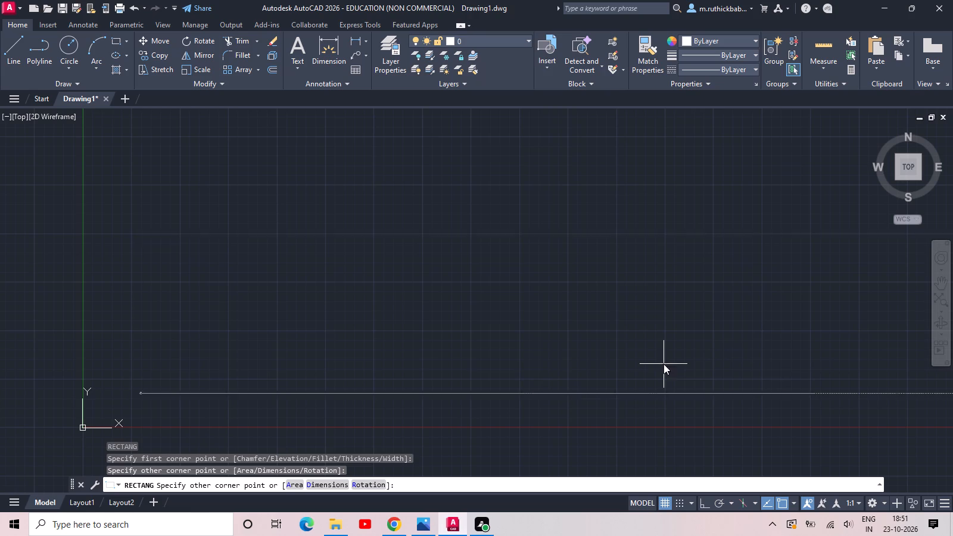
Move the rectangle up and to the right so it sits clear of the X and Y axes.
scroll(722, 416, "down", 5)
scroll(674, 317, "down", 1)
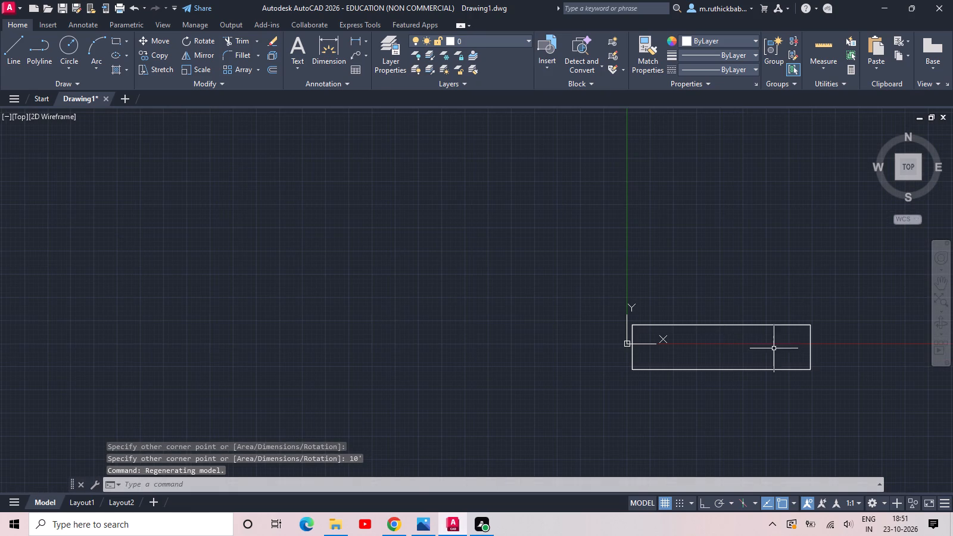
left_click_drag(849, 274, 861, 306)
left_click(621, 413)
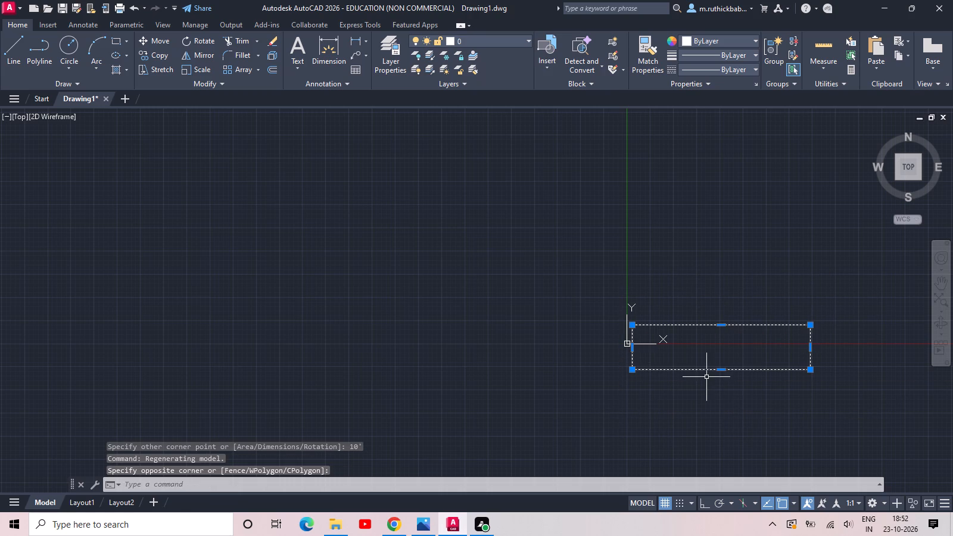
middle_click_drag(709, 375, 626, 405)
key("m")
type("ov")
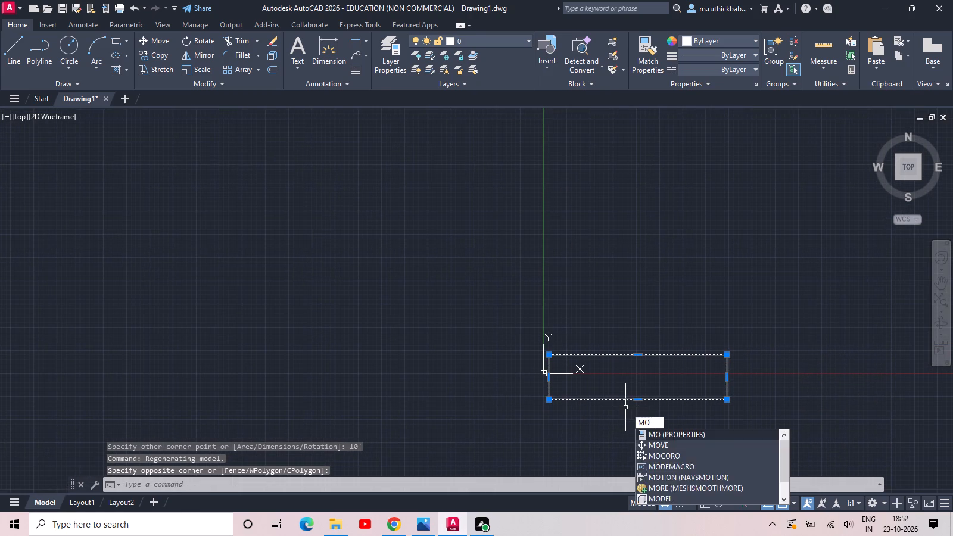
key("space")
left_click(630, 356)
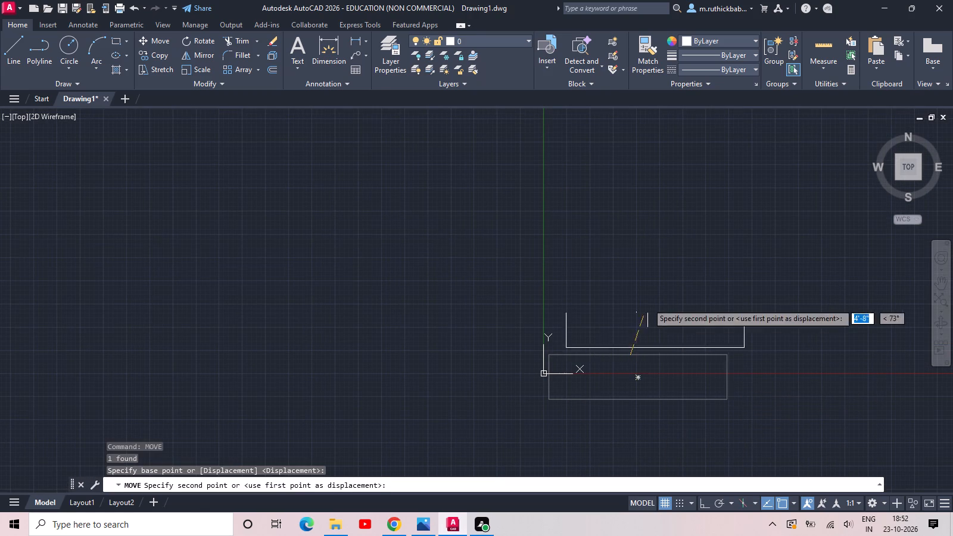
left_click(666, 297)
Turn on Ortho mode.
middle_click_drag(673, 272, 314, 285)
scroll(322, 297, "up", 2)
middle_click_drag(306, 359, 398, 290)
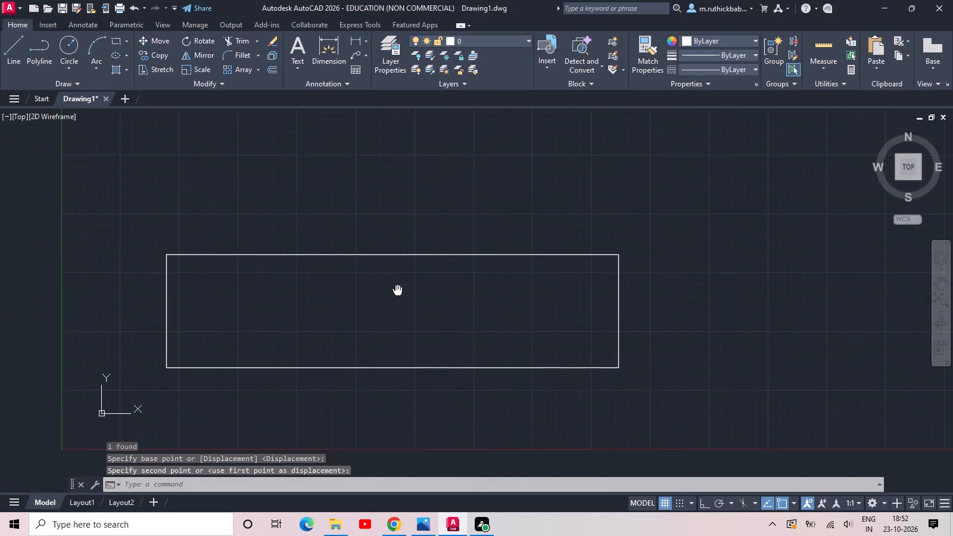
scroll(424, 304, "up", 1)
middle_click_drag(426, 314, 509, 289)
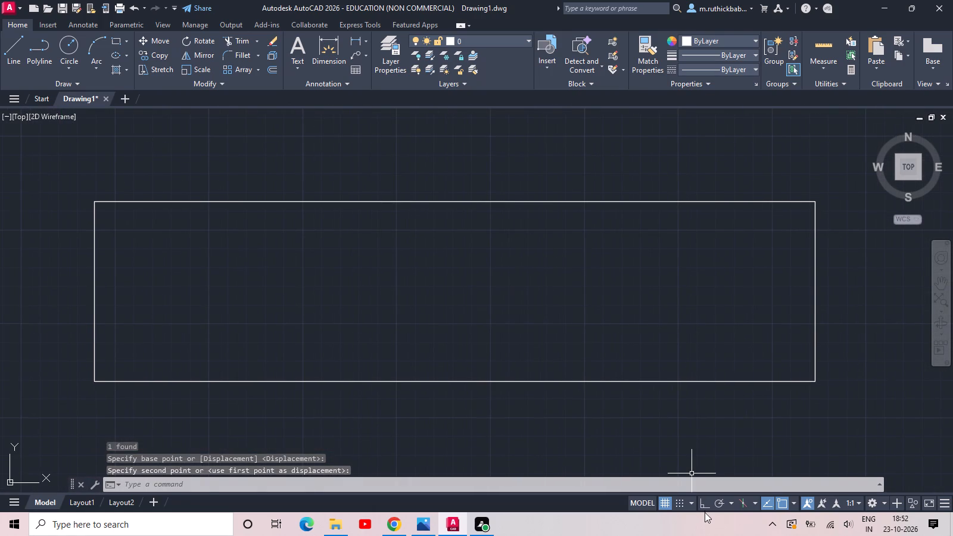
left_click(702, 503)
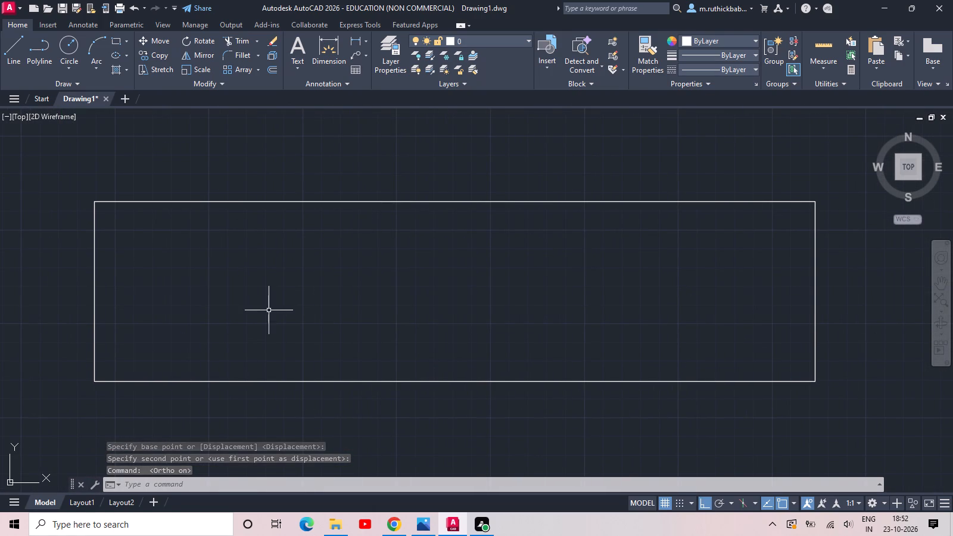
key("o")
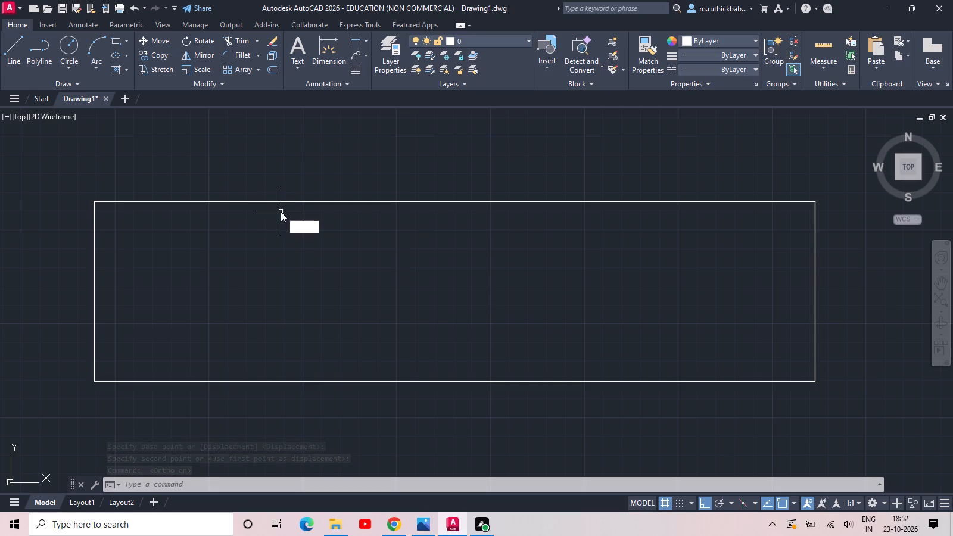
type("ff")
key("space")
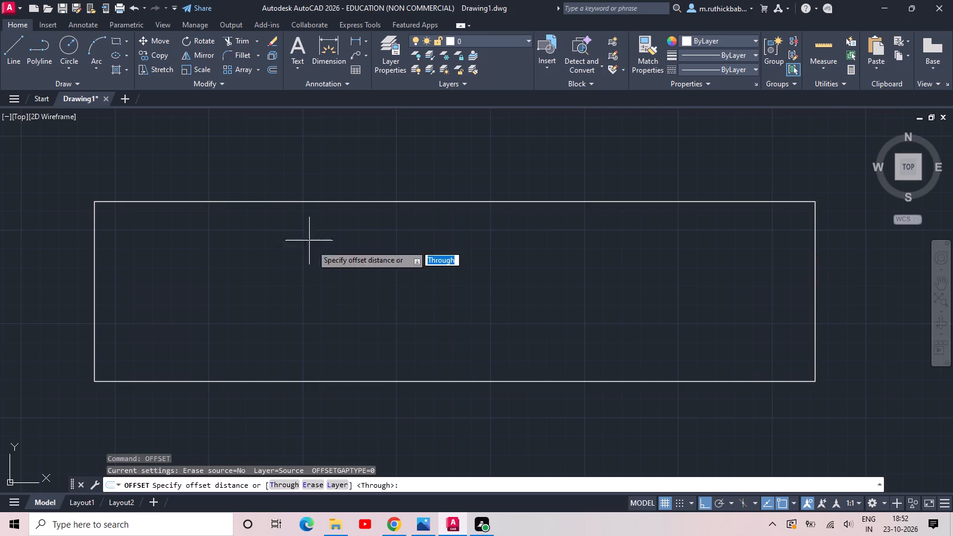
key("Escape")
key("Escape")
Explode the rectangle into separate lines.
left_click_drag(359, 341, 348, 355)
left_click(279, 410)
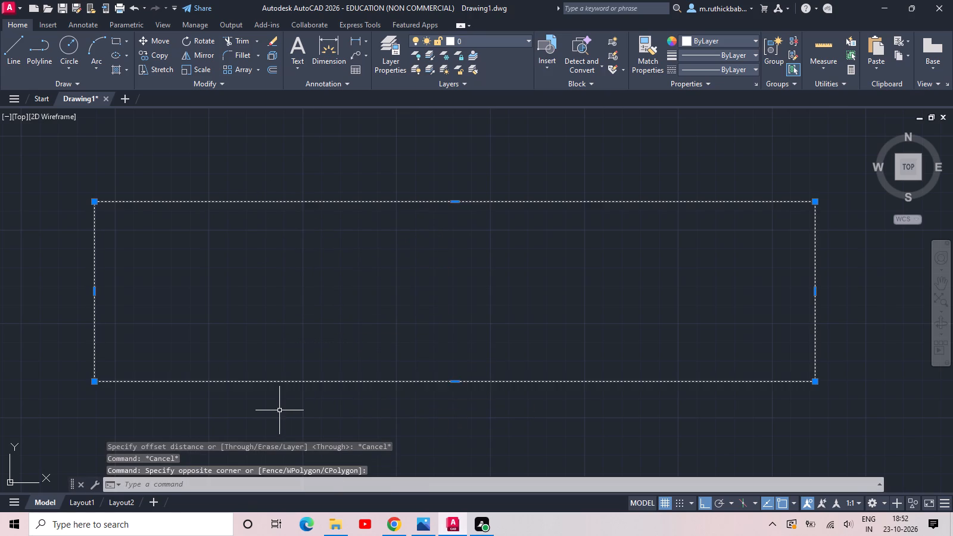
type("x")
key("space")
Offset the rectangle's bottom line 5' upward into the rectangle.
key("o")
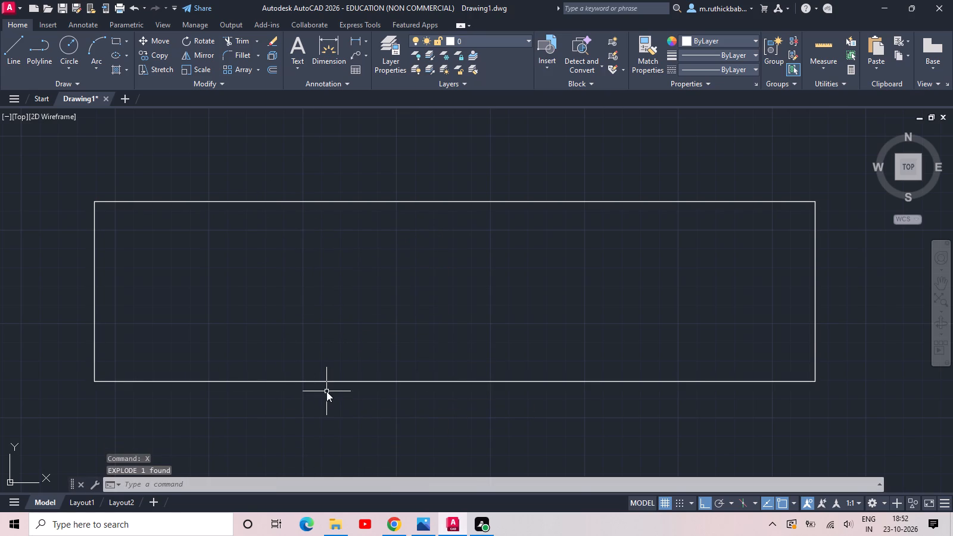
type("ff")
key("space")
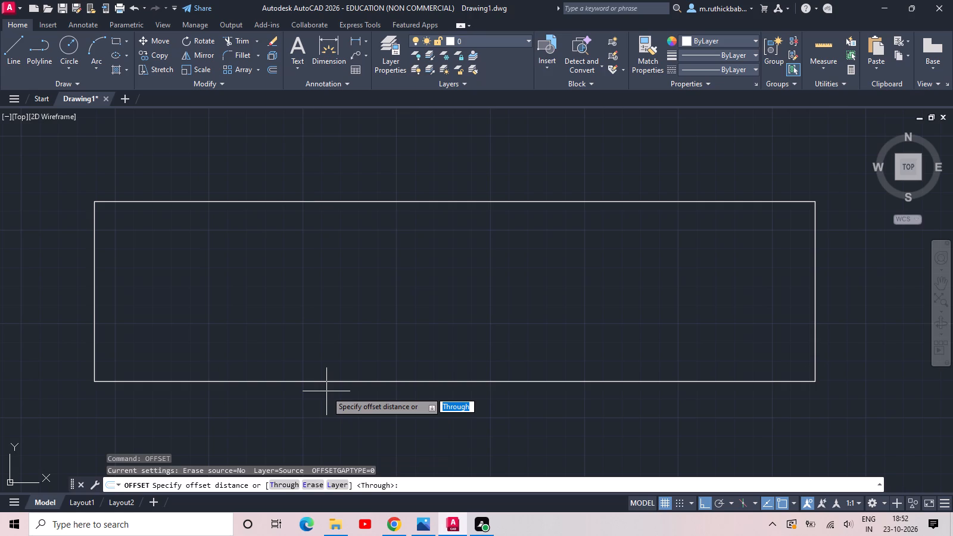
key("5")
type("'")
key("space")
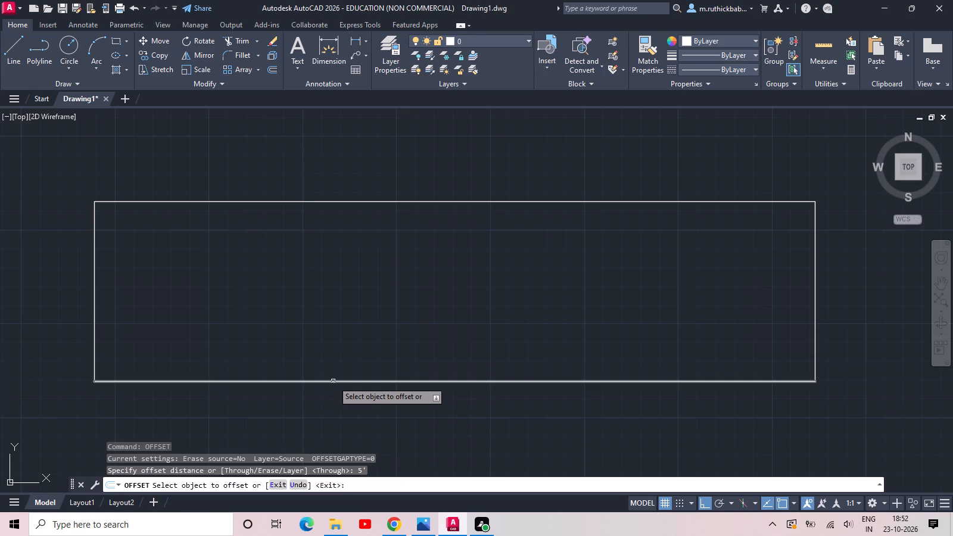
left_click(333, 381)
left_click(333, 329)
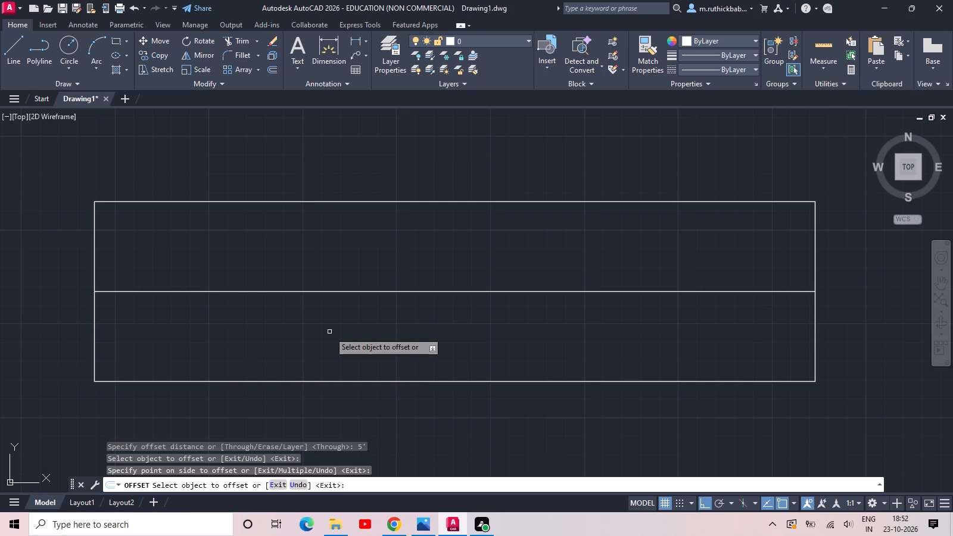
Offset the rectangle's bottom line 9' upward.
left_click(306, 383)
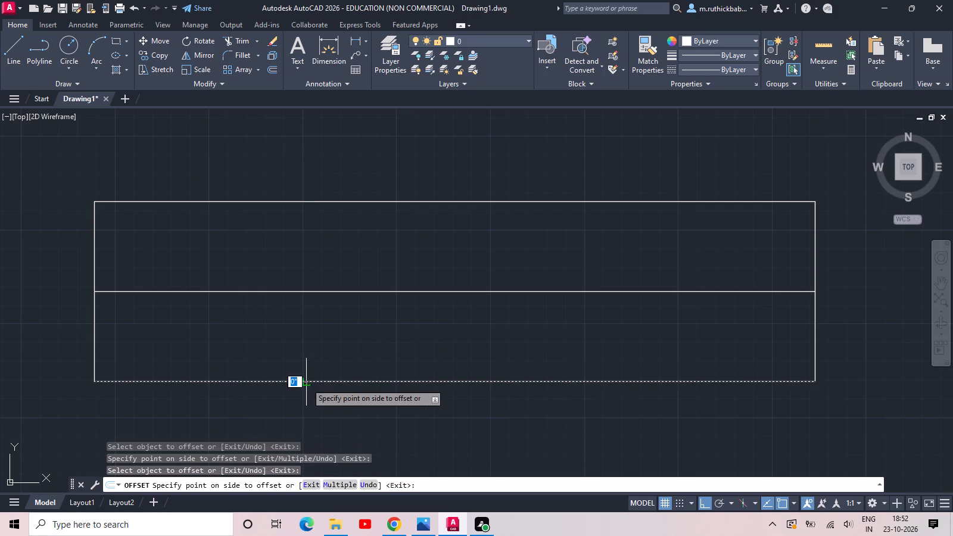
type("9'")
key("Return")
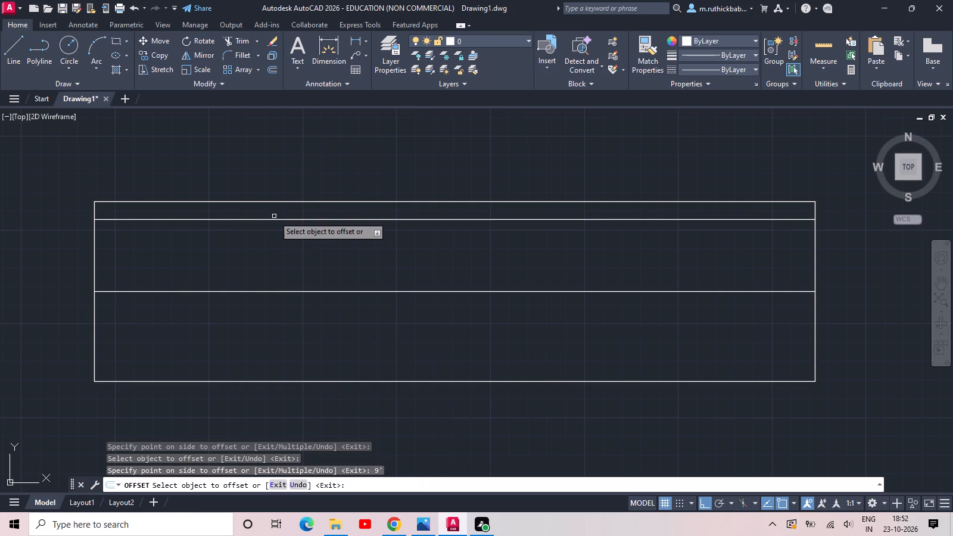
key("Escape")
Delete the top line of the exploded rectangle.
left_click(329, 208)
left_click(297, 173)
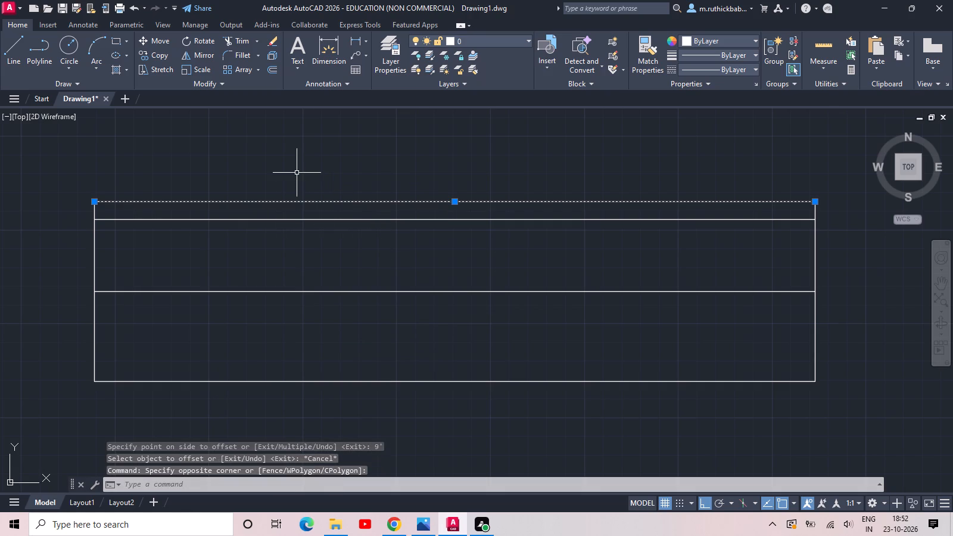
key("Delete")
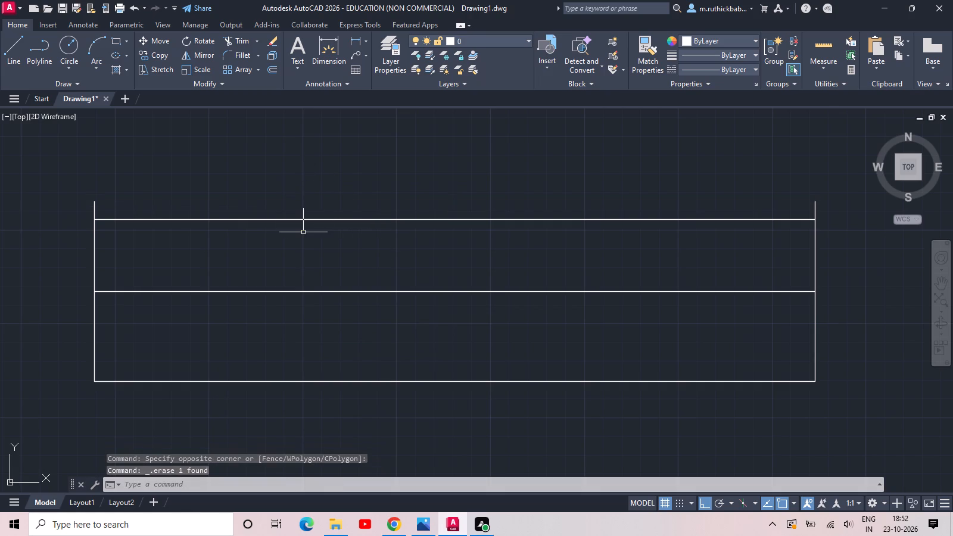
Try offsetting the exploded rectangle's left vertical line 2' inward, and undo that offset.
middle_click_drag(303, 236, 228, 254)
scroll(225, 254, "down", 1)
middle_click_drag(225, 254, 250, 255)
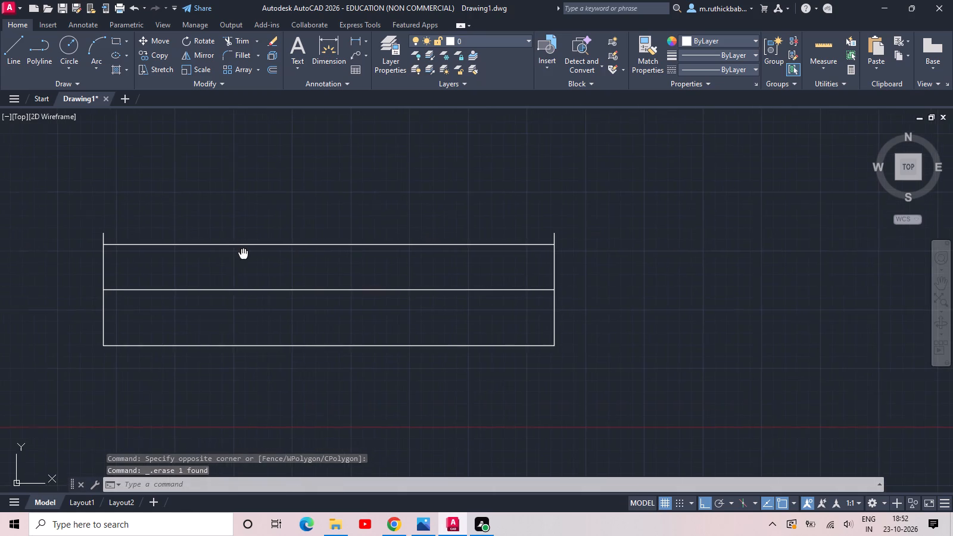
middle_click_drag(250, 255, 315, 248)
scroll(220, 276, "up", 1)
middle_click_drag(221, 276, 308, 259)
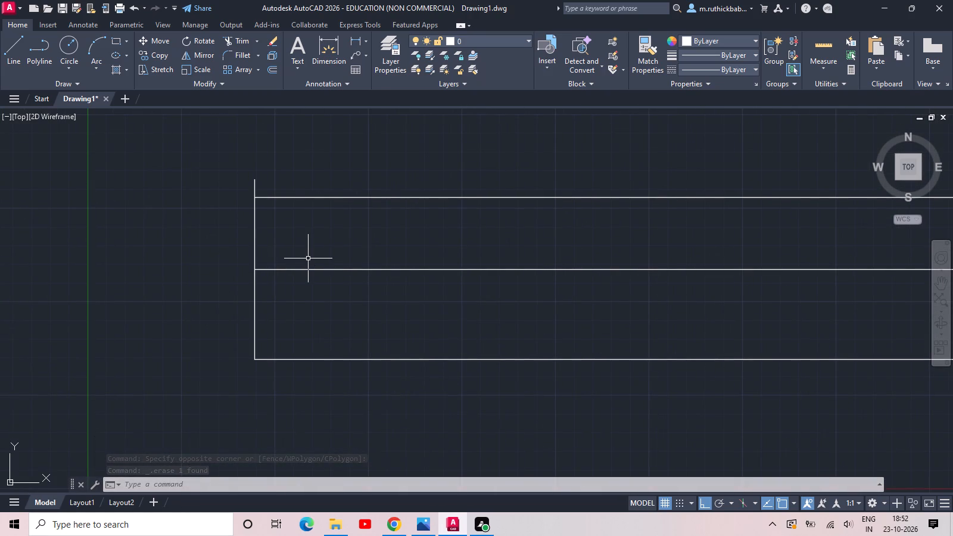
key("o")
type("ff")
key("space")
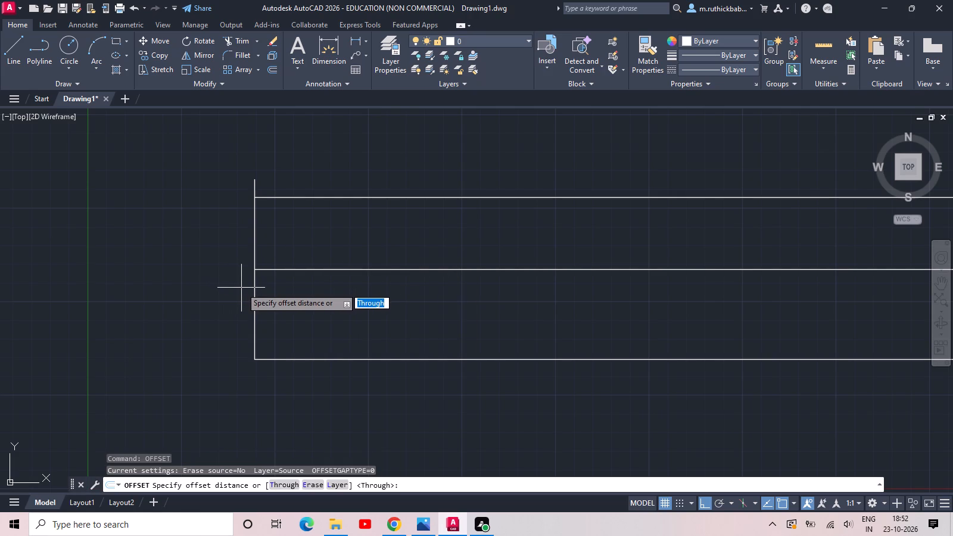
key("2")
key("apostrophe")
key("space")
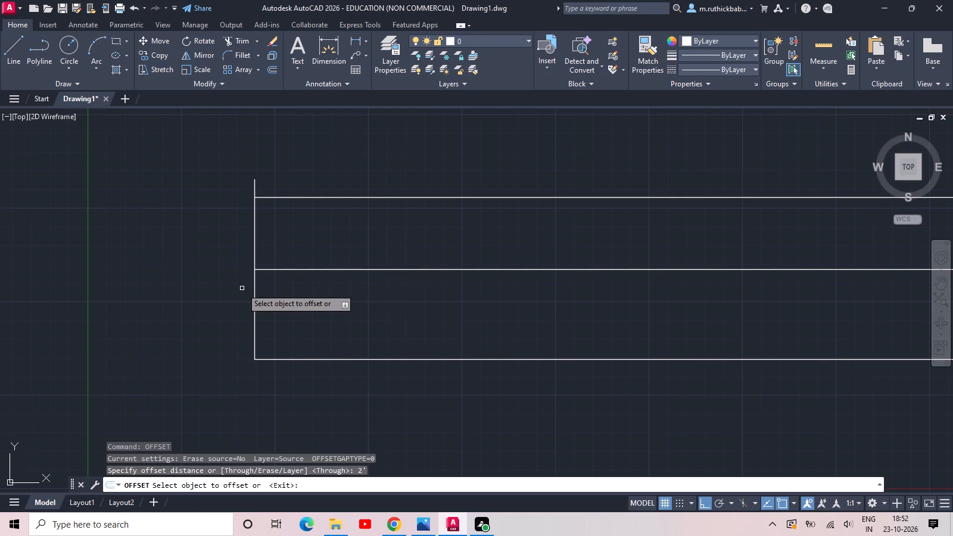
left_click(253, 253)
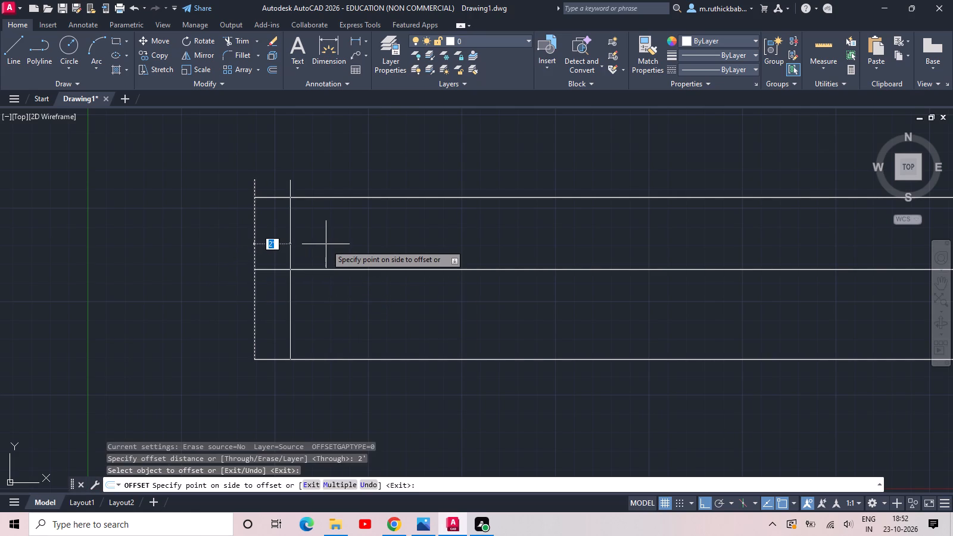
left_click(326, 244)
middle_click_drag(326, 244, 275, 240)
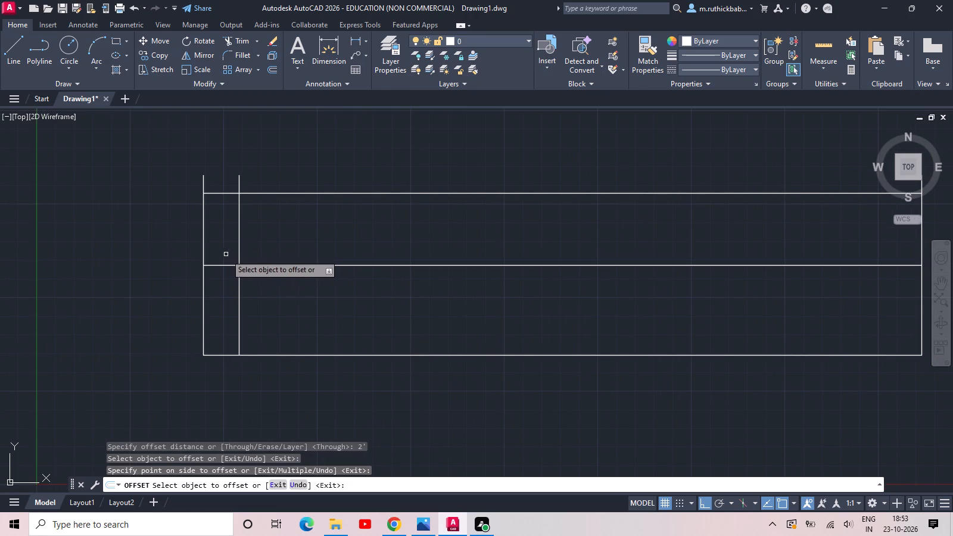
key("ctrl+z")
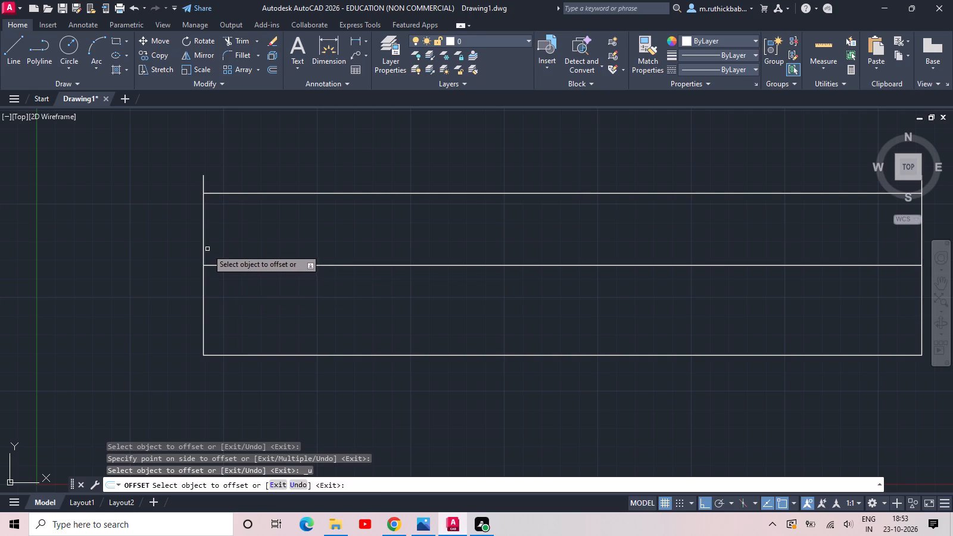
Offset the rectangle's left vertical line 1'6" to the right, into the rectangle.
left_click(203, 245)
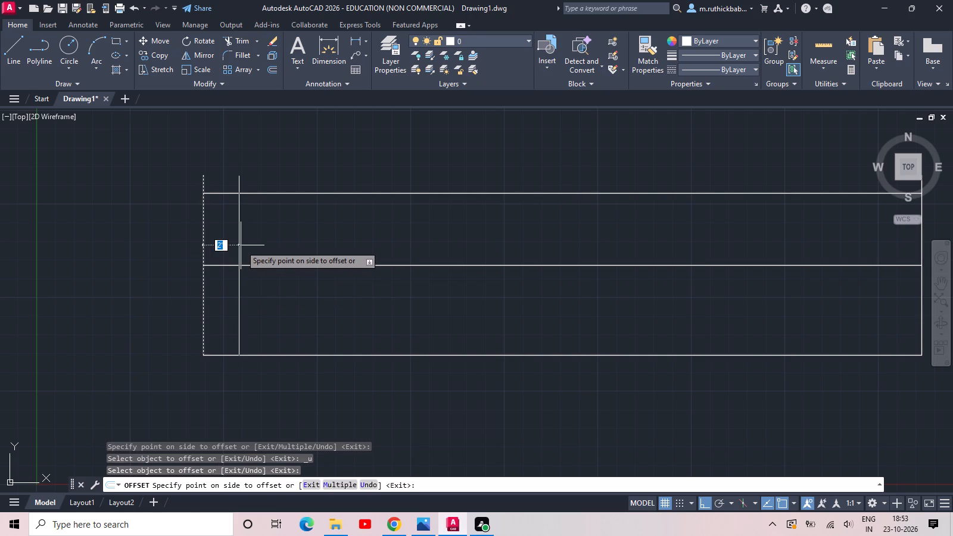
key("1")
key("apostrophe")
type("6")
key("space")
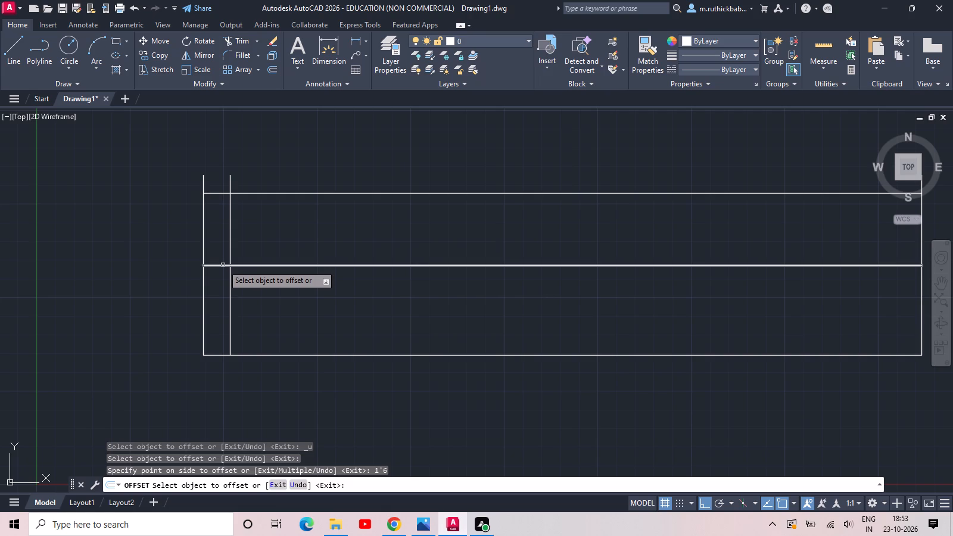
Offset the middle horizontal line 1' upward.
left_click(223, 265)
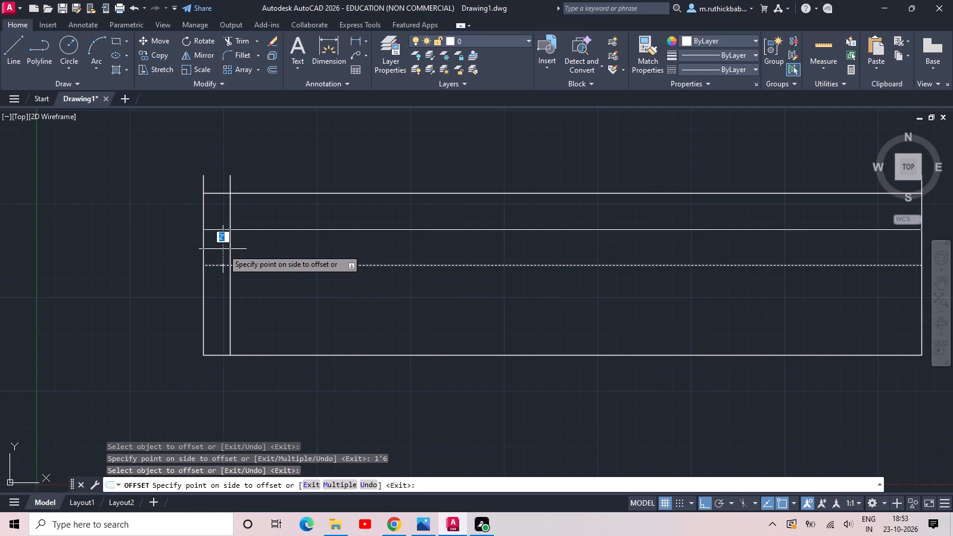
type("1'")
key("space")
key("Escape")
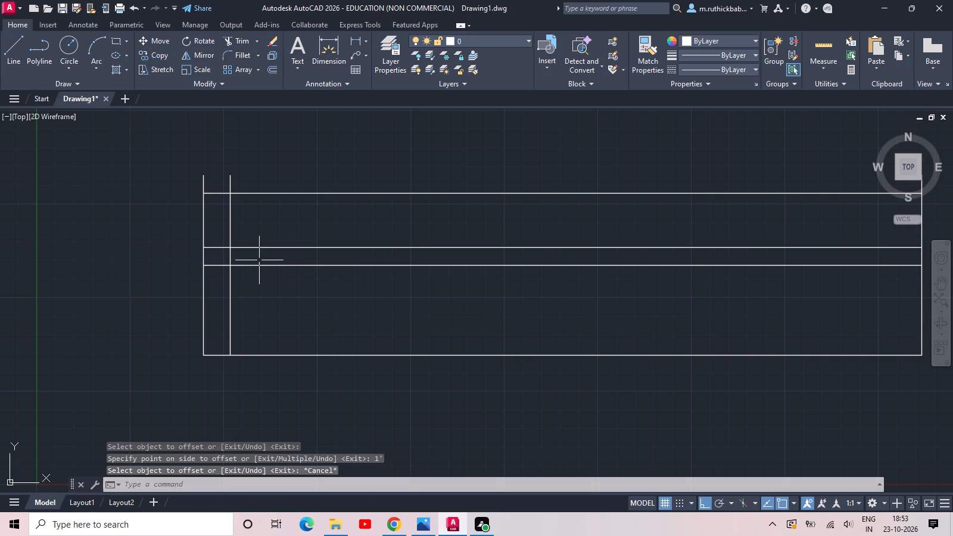
Trim the new 1' offset line outside the narrow left strip, and both strip verticals above that line, including the stubs over the top line.
type("tr")
key("space")
key("space")
left_click(255, 254)
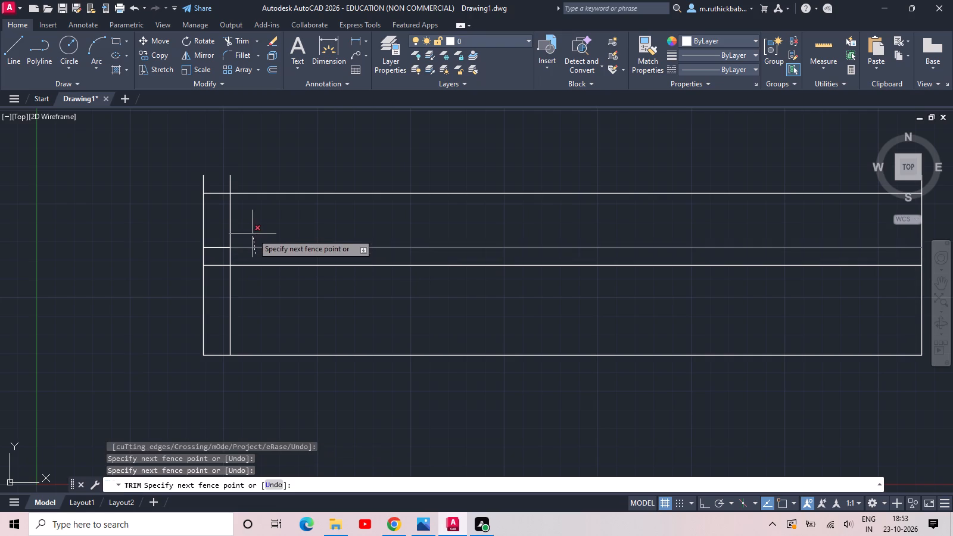
left_click(253, 233)
left_click(248, 233)
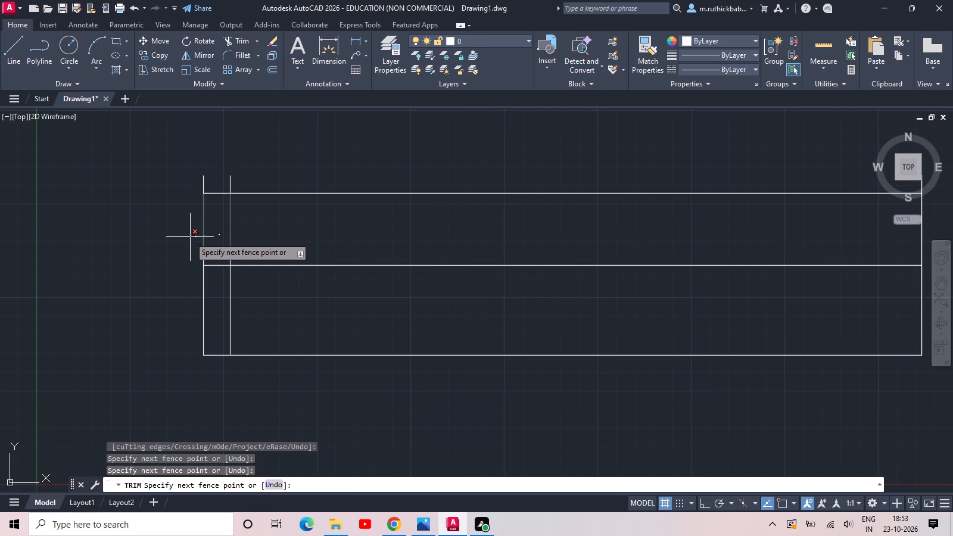
left_click(164, 243)
left_click(241, 181)
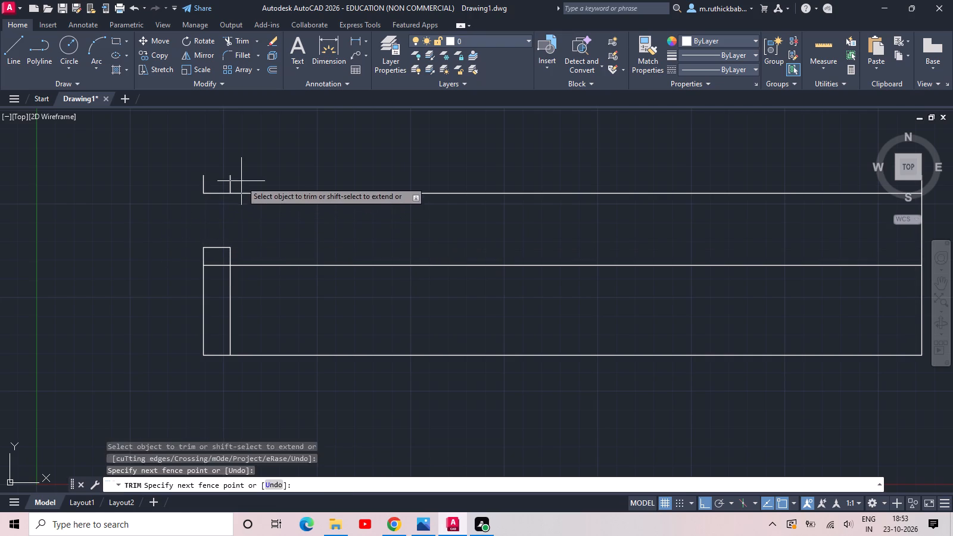
left_click(197, 185)
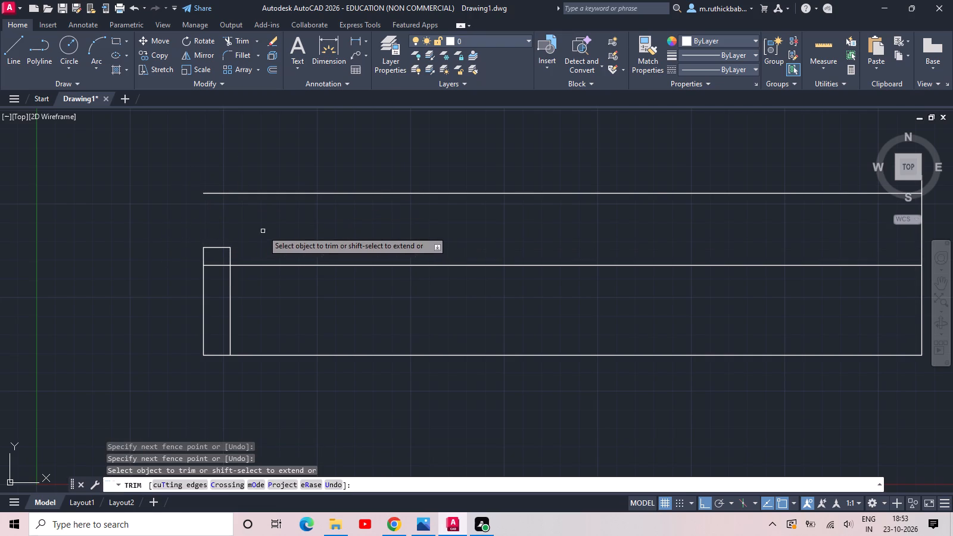
key("Escape")
Trim the middle horizontal line's segment inside the narrow left strip.
middle_click_drag(289, 229, 241, 225)
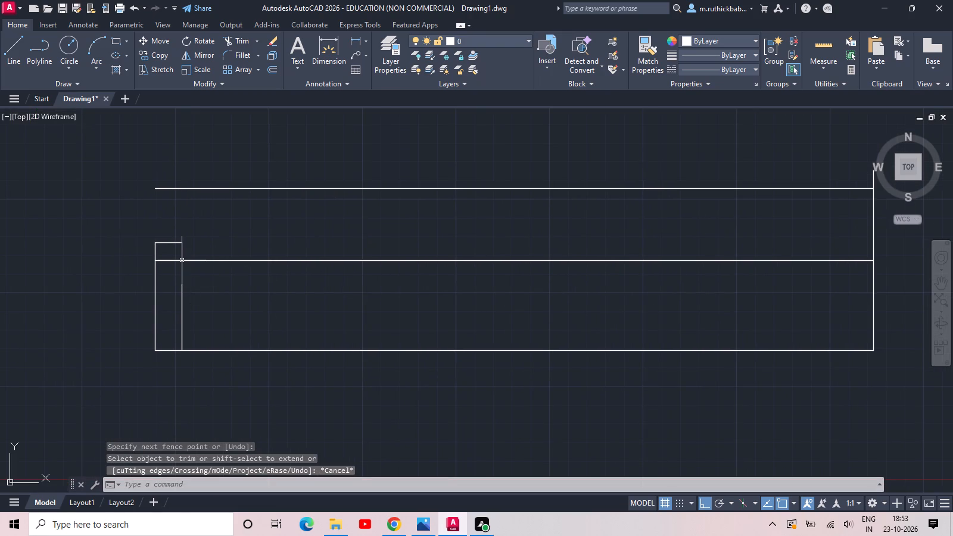
scroll(176, 256, "up", 2)
key("space")
key("space")
left_click_drag(170, 229, 172, 239)
left_click(171, 281)
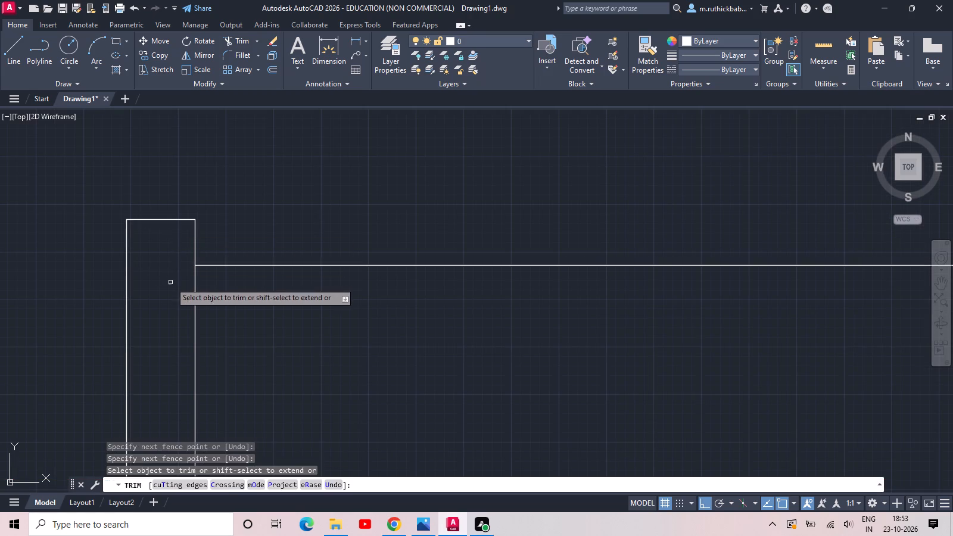
scroll(170, 279, "down", 2)
middle_click_drag(176, 279, 203, 258)
key("Escape")
Offset the narrow left strip's right vertical line 4' to the right.
middle_click_drag(201, 299, 195, 282)
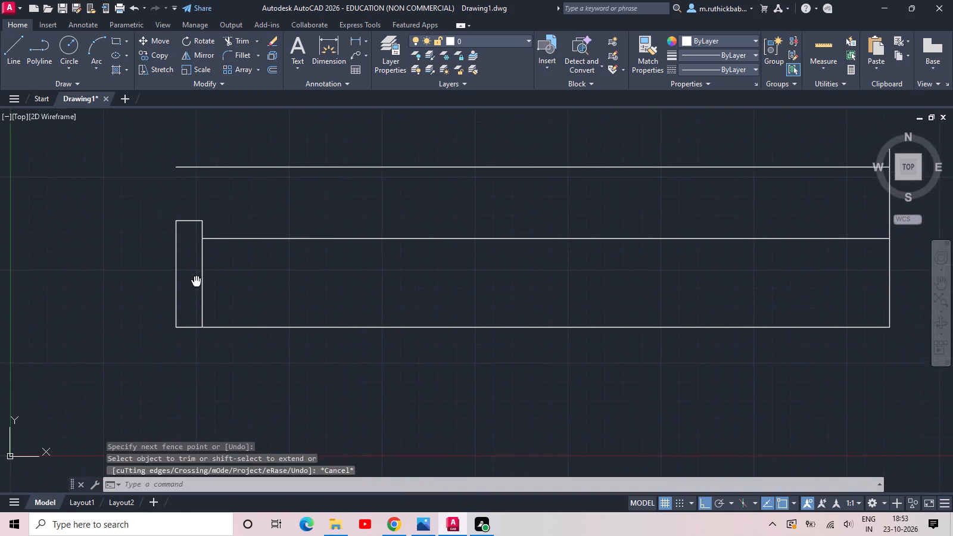
middle_click_drag(195, 282, 185, 266)
middle_click_drag(233, 278, 225, 283)
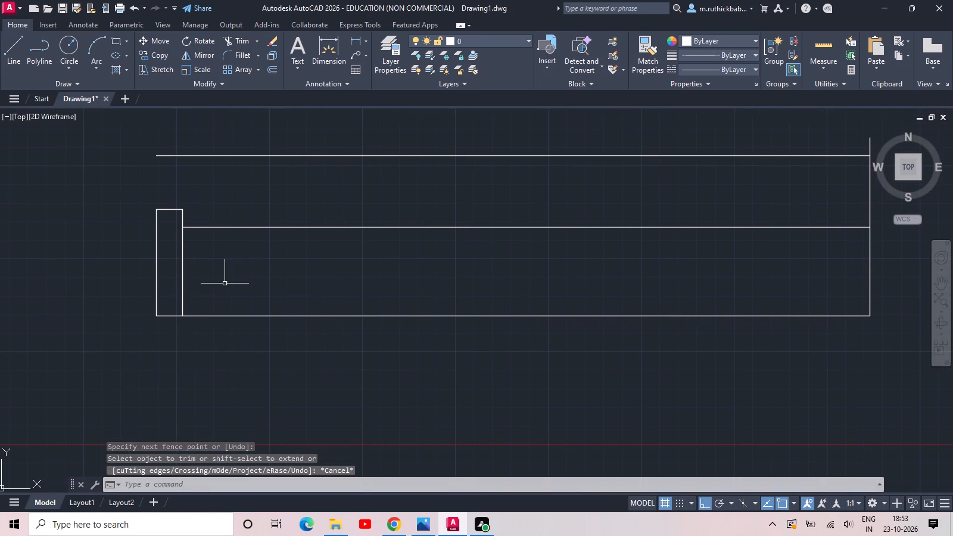
type("off")
key("space")
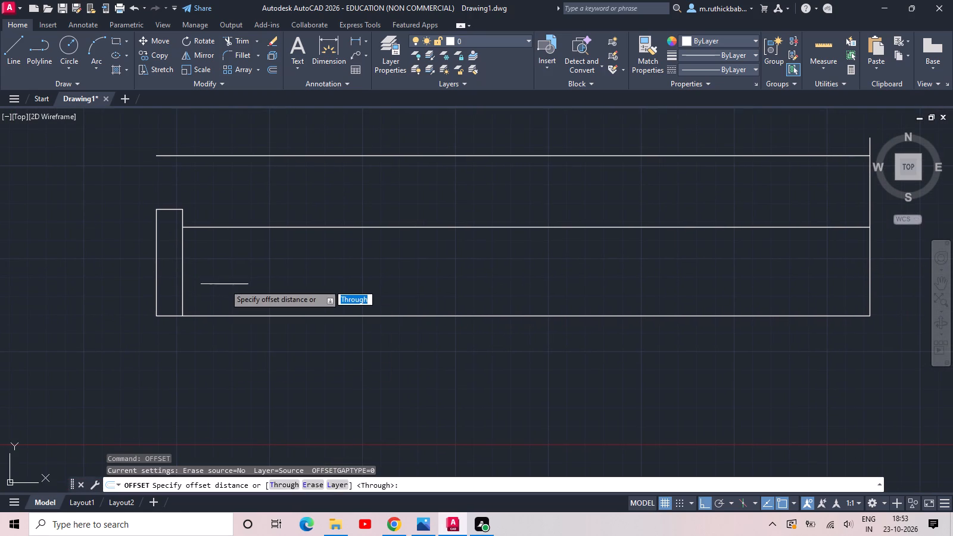
key("4")
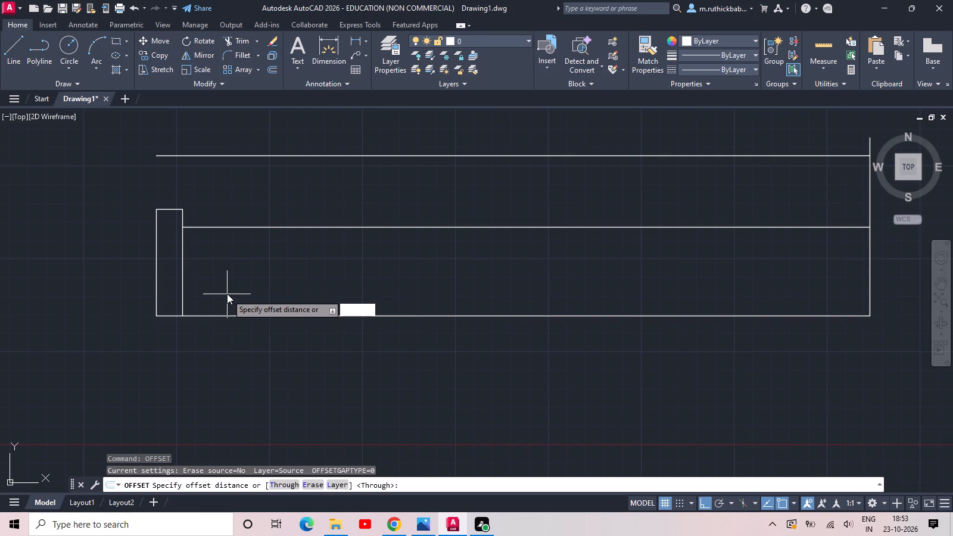
type("'")
key("space")
left_click(182, 270)
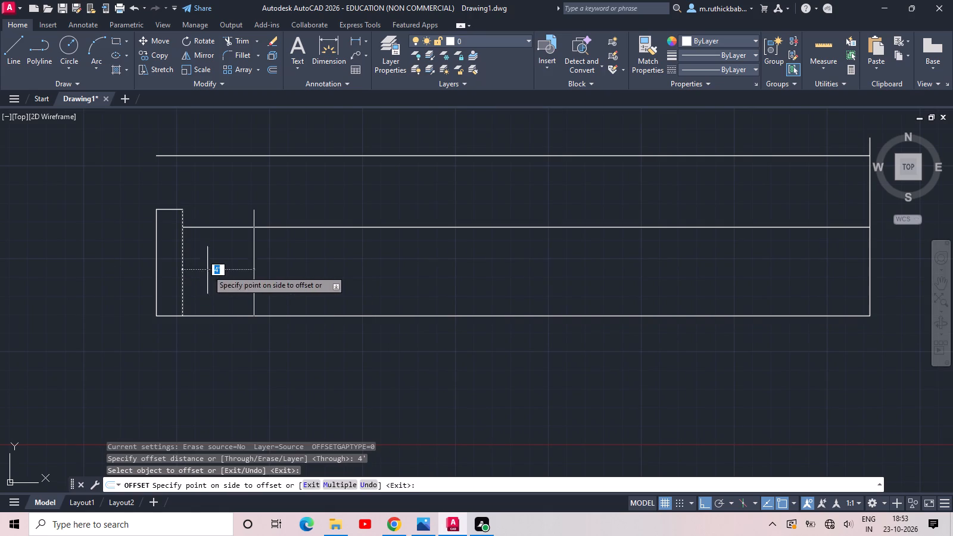
left_click(262, 271)
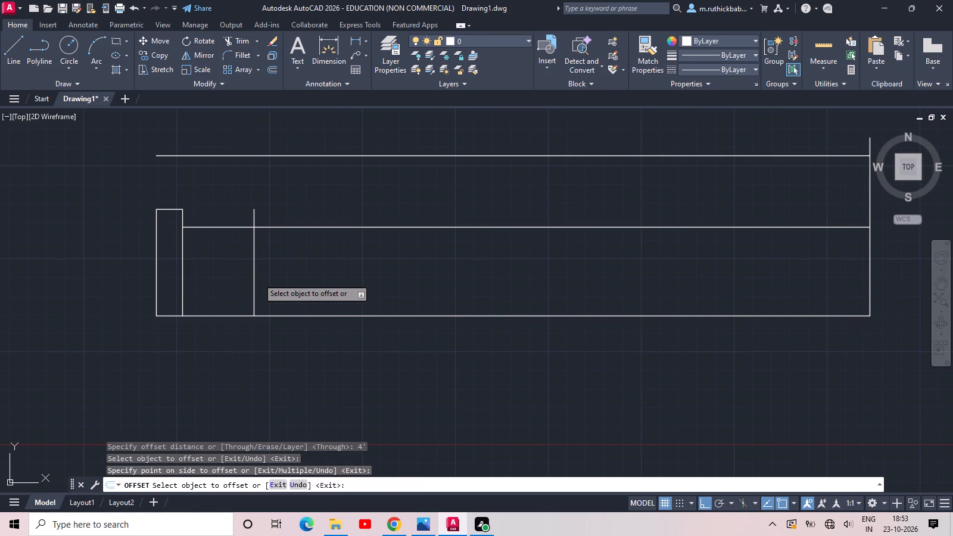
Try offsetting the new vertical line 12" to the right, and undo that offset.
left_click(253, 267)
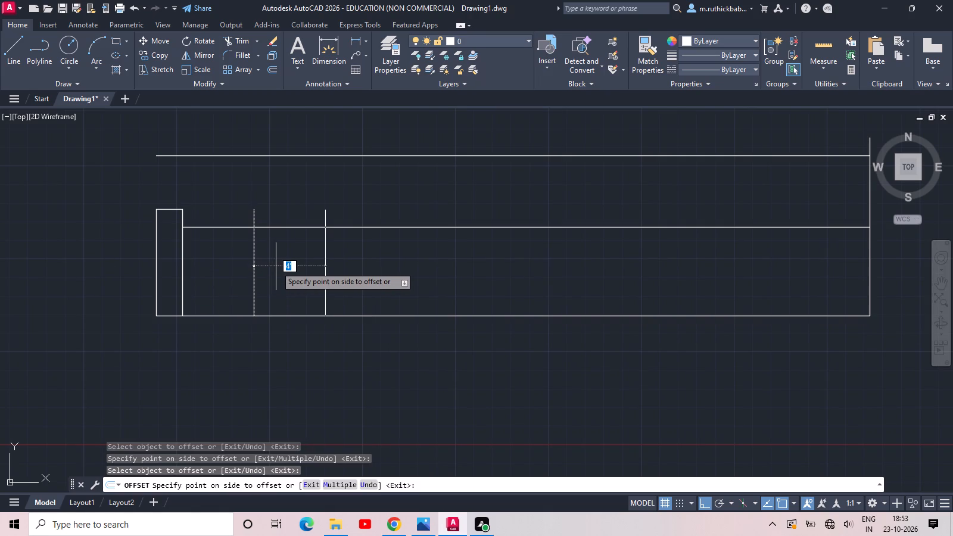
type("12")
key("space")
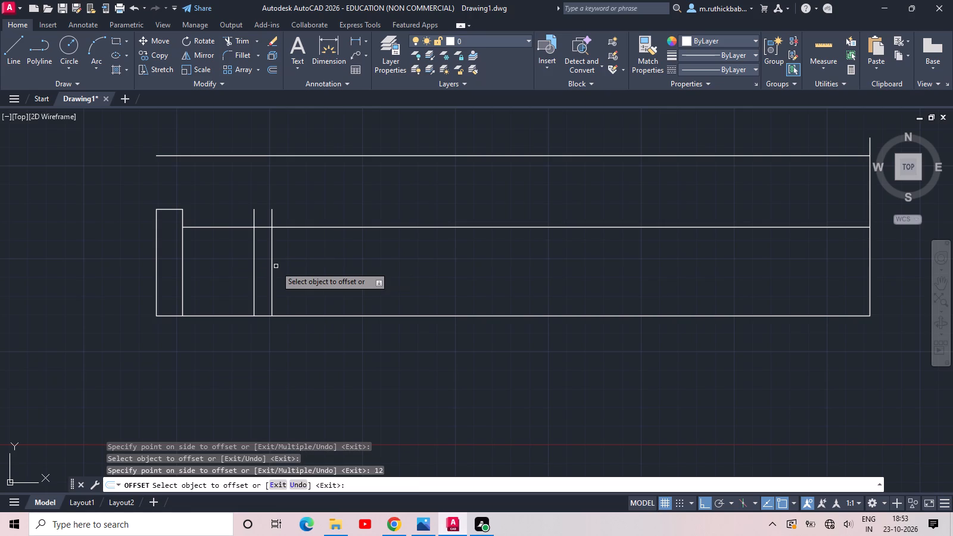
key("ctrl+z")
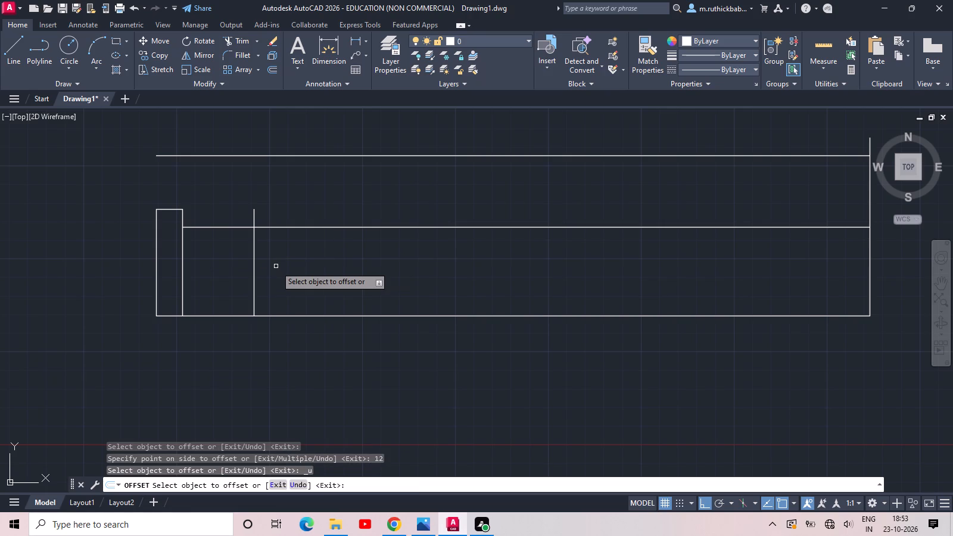
Offset the vertical line 4' from the left strip by 1'6" to the right.
left_click(254, 256)
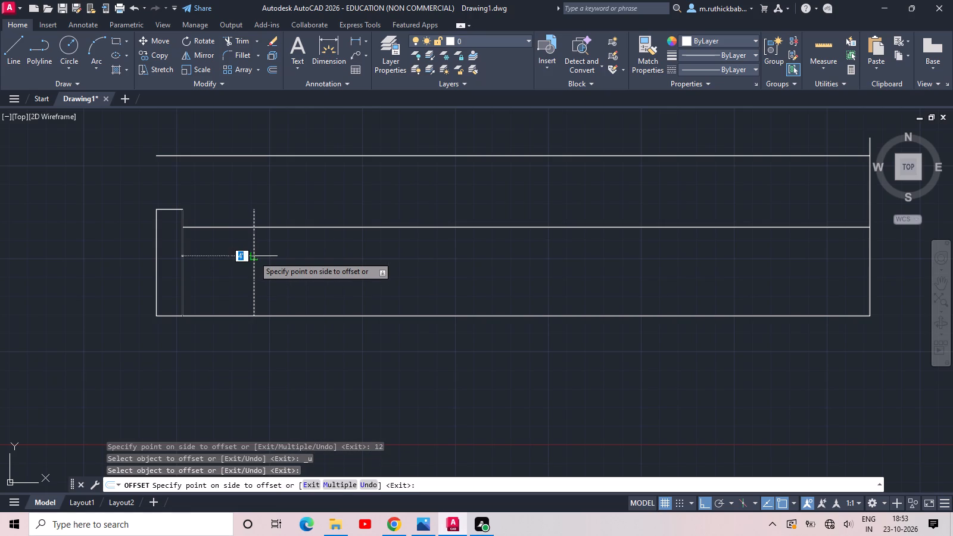
type("1'")
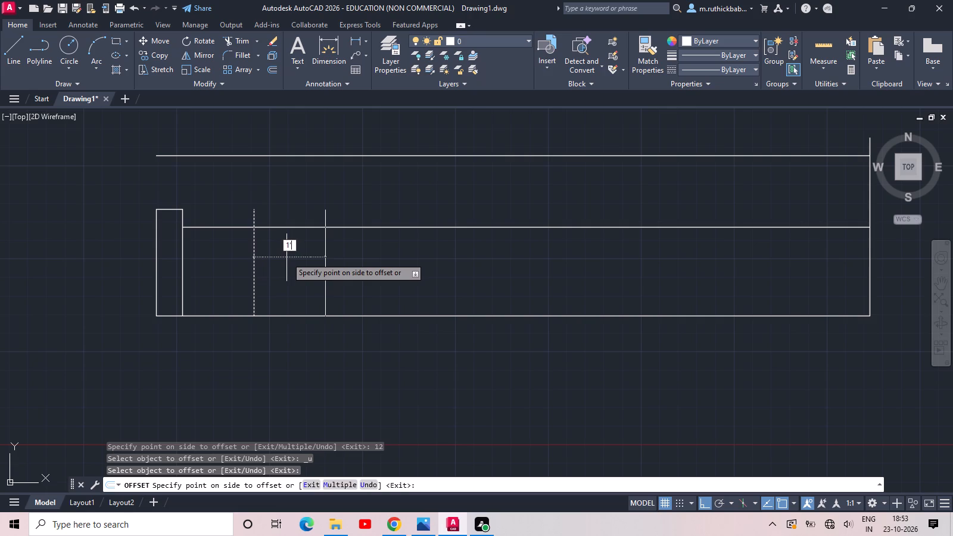
key("6")
key("space")
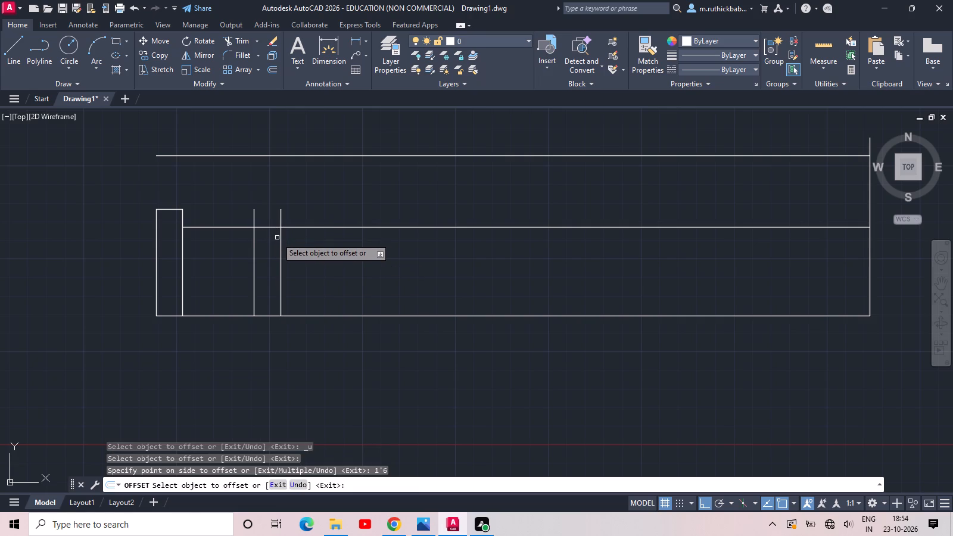
key("Escape")
Extend the two new vertical lines up to the top horizontal line.
type("ex")
key("space")
key("space")
left_click(292, 215)
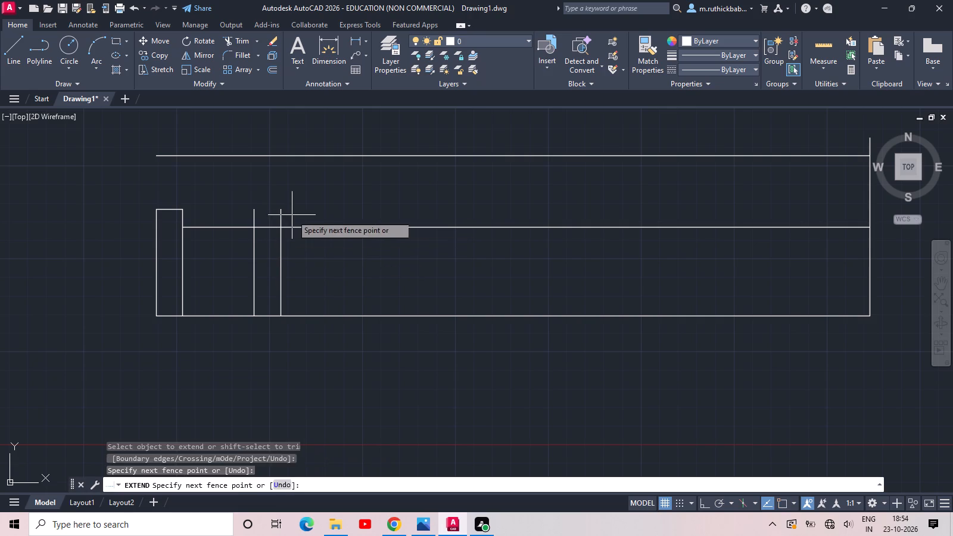
left_click(231, 216)
key("Escape")
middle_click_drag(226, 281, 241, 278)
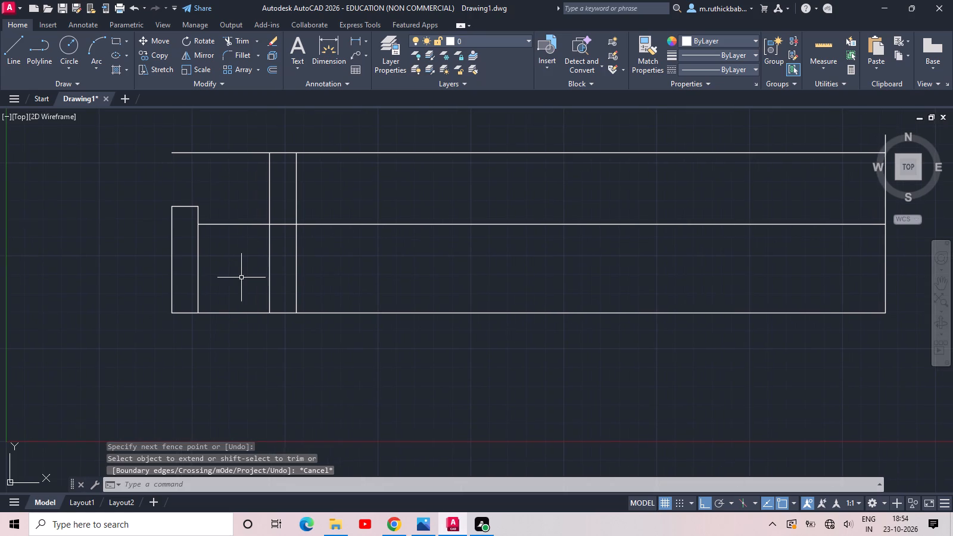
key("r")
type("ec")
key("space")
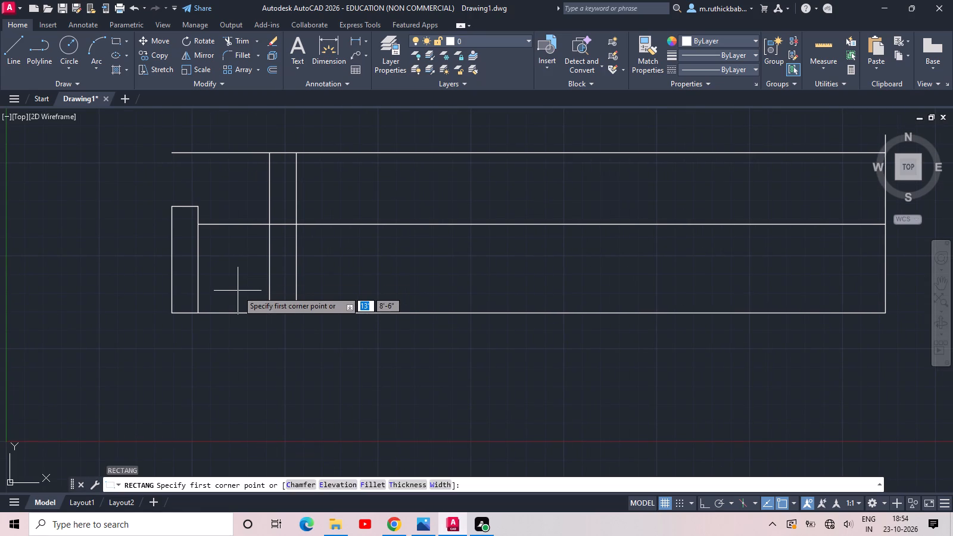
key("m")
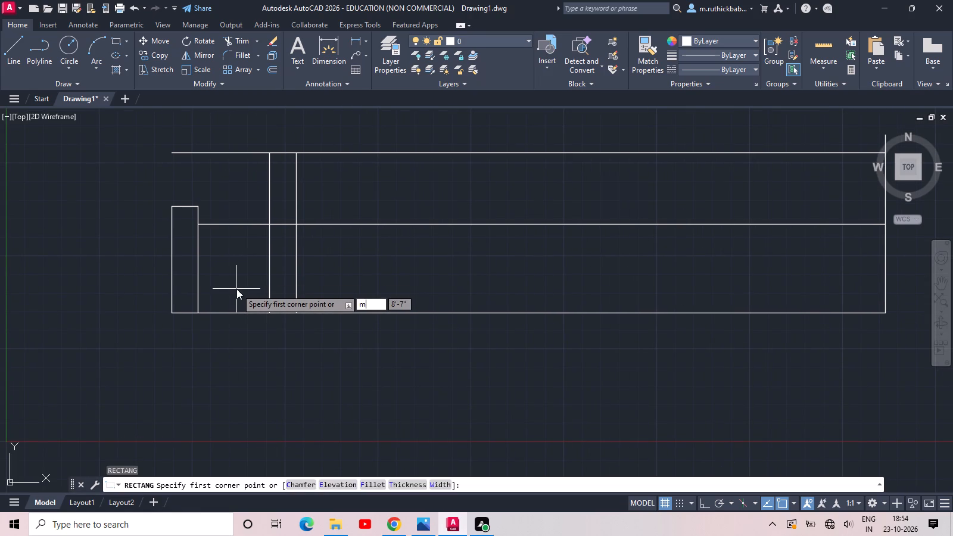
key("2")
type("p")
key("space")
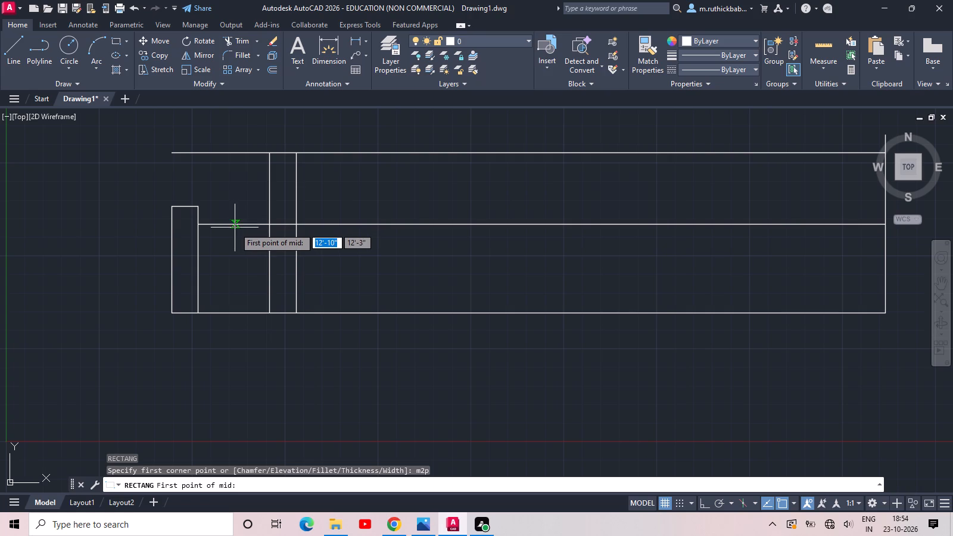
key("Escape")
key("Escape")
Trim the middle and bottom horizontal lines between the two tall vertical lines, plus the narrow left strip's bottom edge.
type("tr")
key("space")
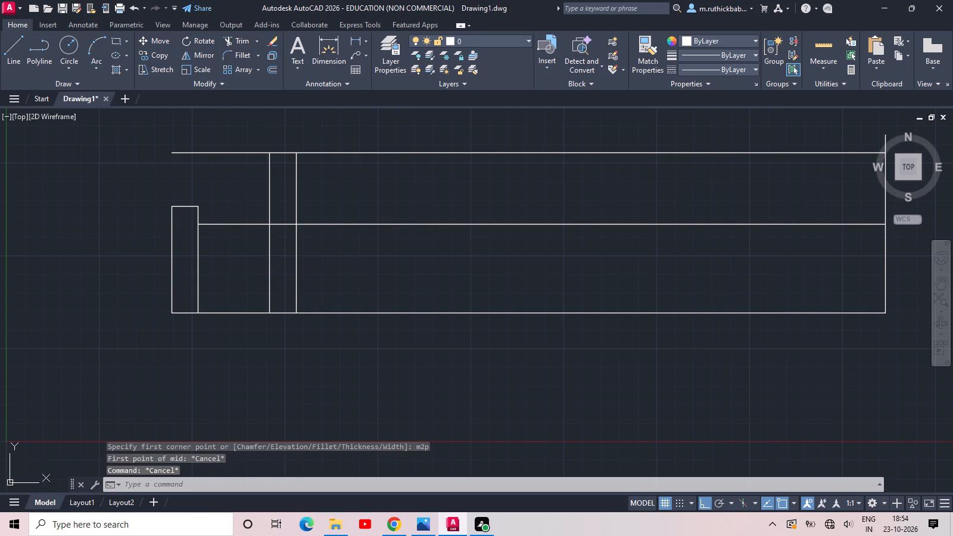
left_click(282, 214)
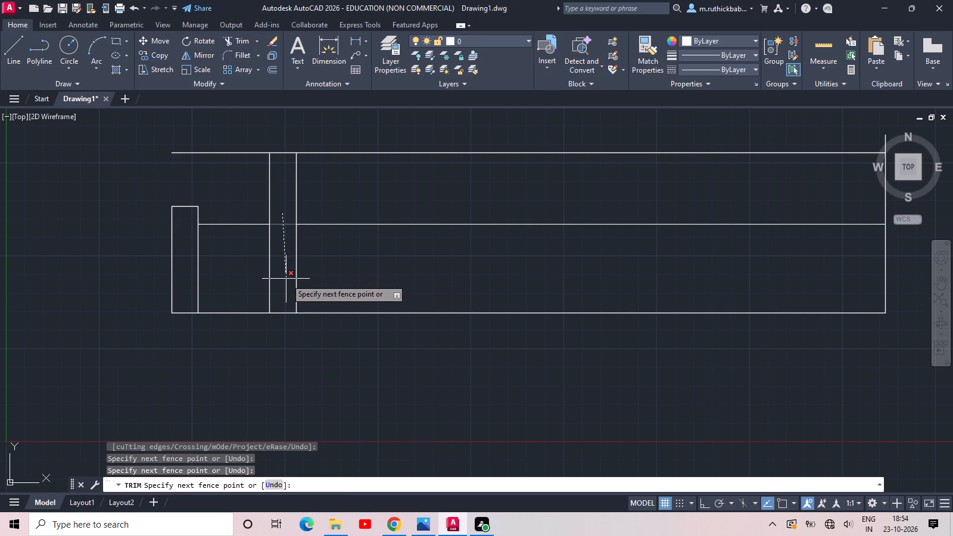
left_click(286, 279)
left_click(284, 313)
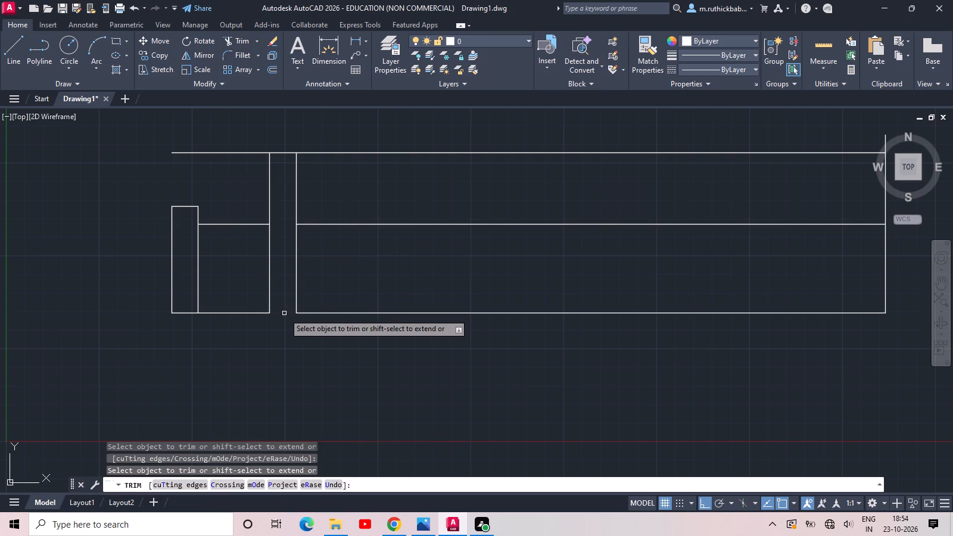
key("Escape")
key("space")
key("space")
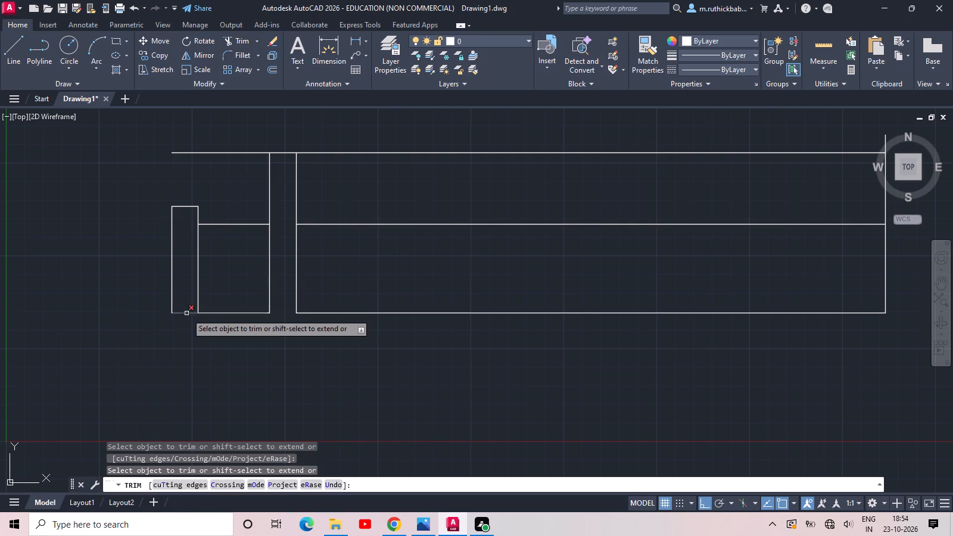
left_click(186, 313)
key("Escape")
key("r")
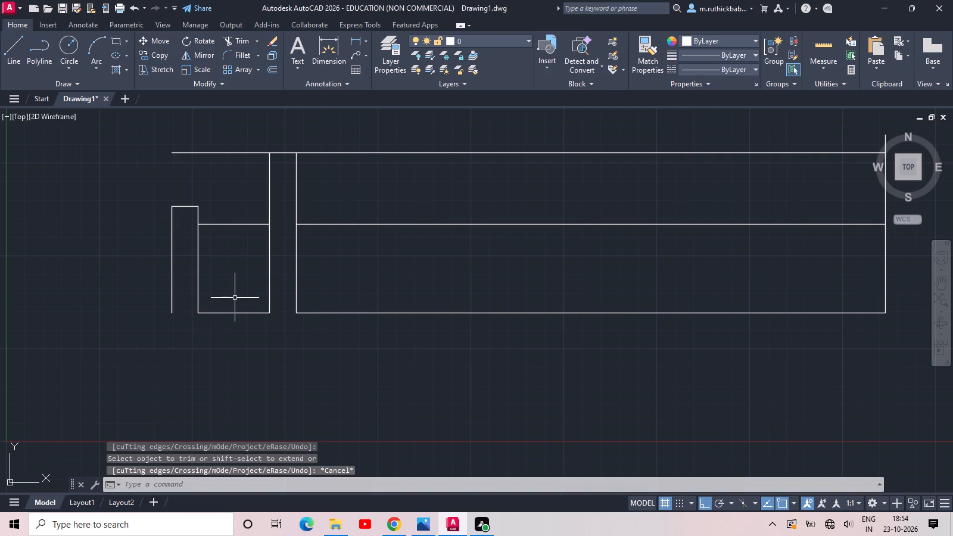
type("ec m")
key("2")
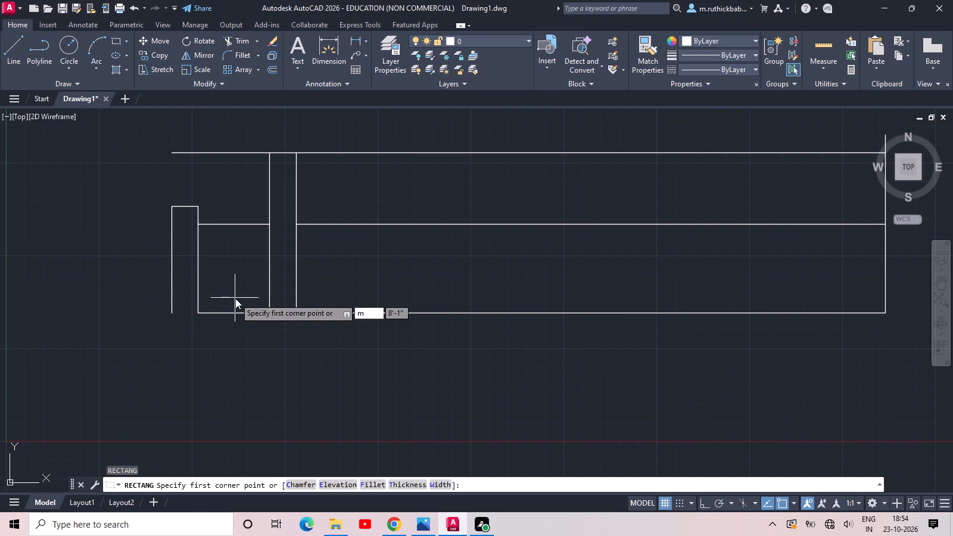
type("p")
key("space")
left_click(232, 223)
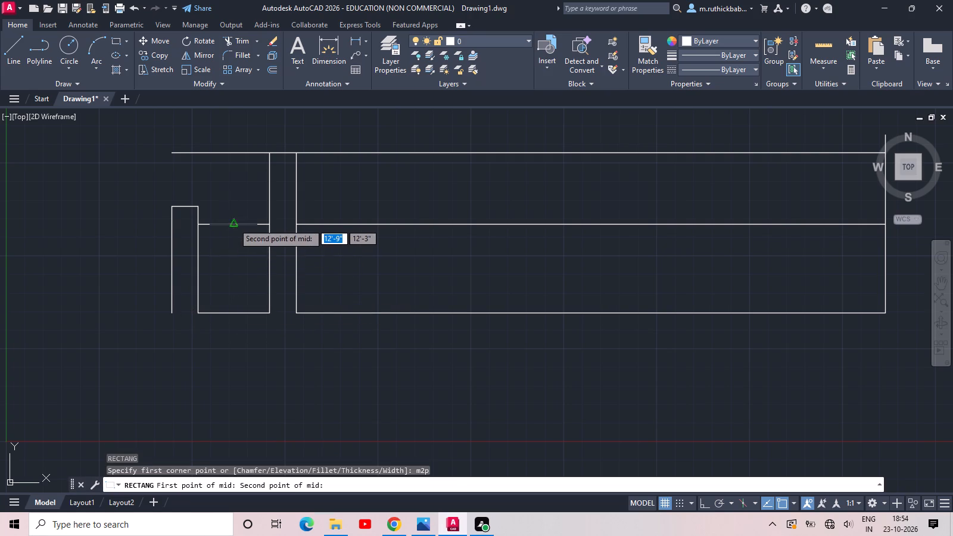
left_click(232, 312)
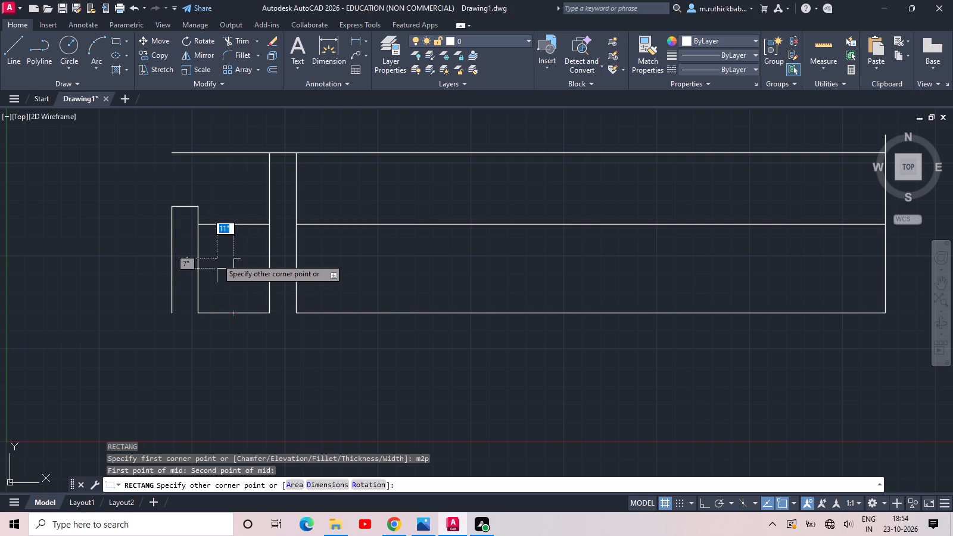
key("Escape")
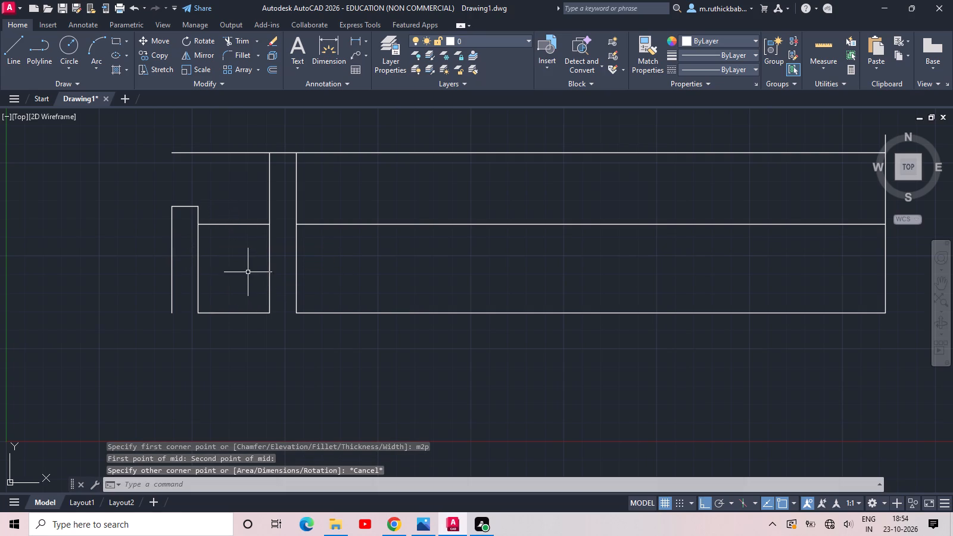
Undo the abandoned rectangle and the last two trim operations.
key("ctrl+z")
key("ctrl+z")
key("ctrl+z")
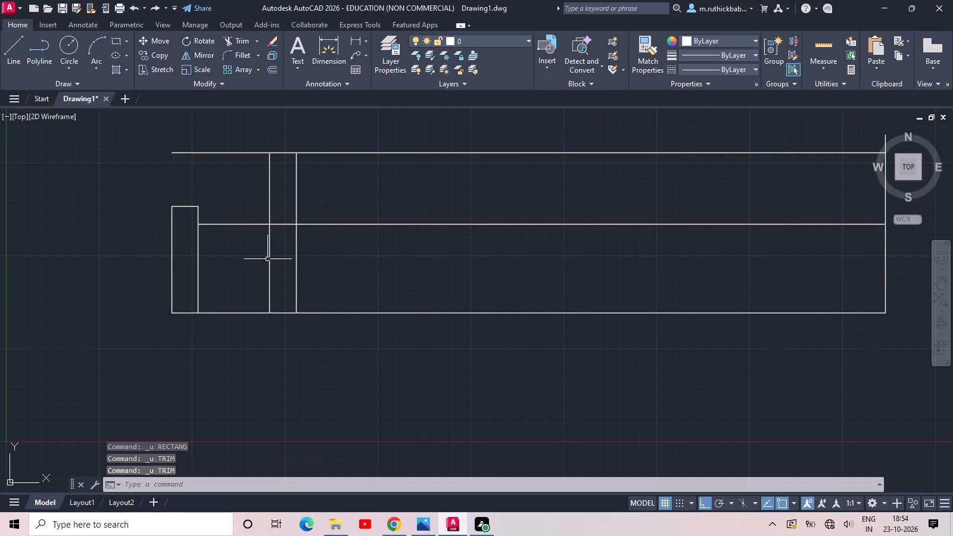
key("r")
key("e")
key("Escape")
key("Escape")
Trim only the middle horizontal line between the two tall vertical lines.
key("t")
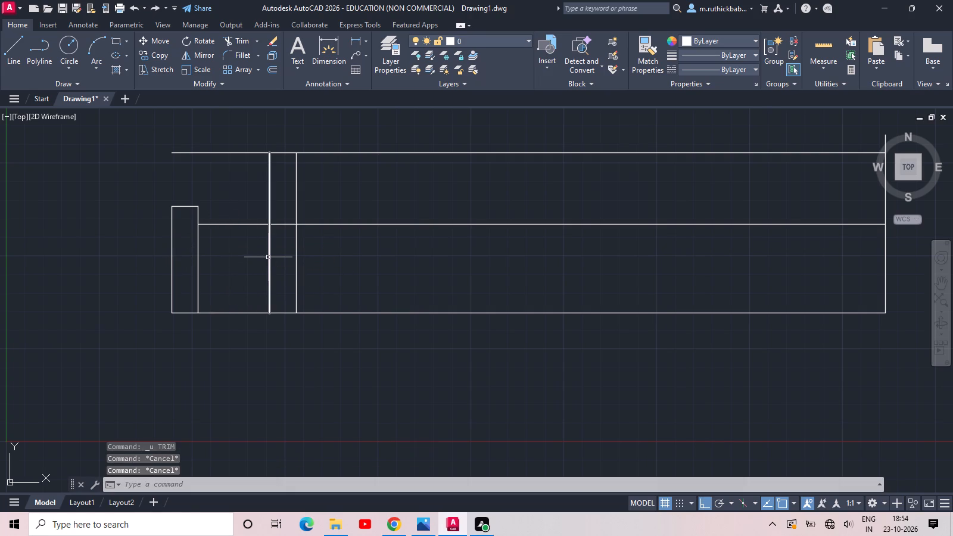
type("r")
key("space")
left_click(279, 245)
left_click(280, 213)
key("Escape")
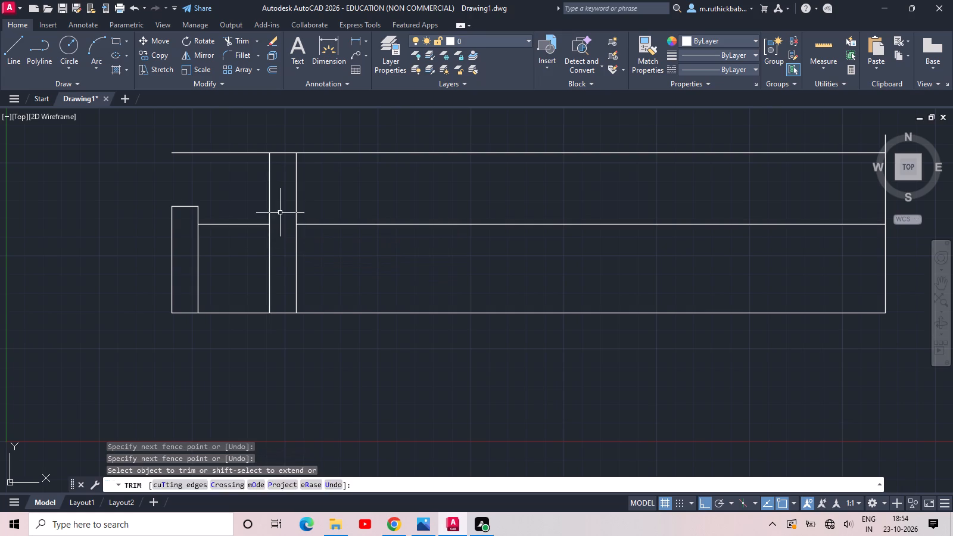
Draw a rectangle about 2'-3" wide by 3'-1" high inside the bay beside the narrow left strip.
key("r")
type("ec")
key("space")
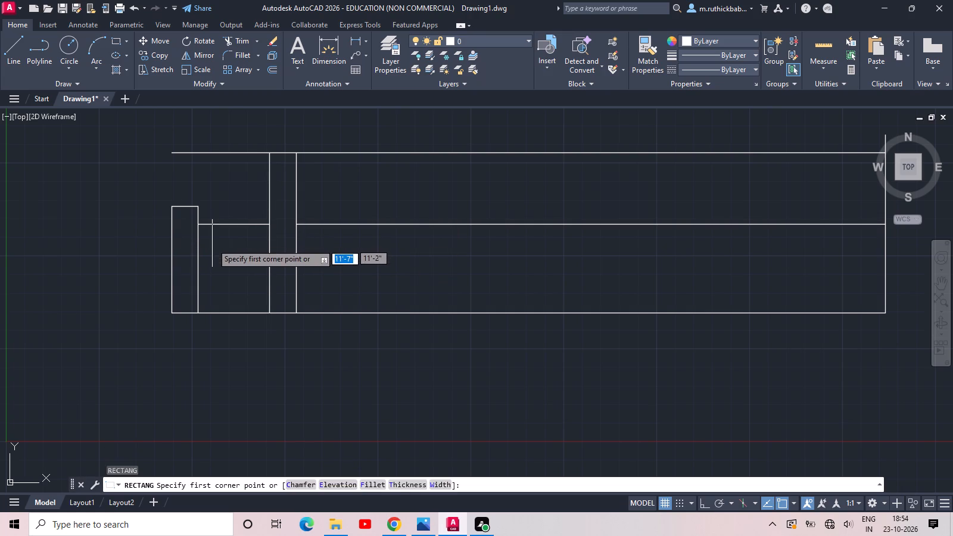
left_click(212, 244)
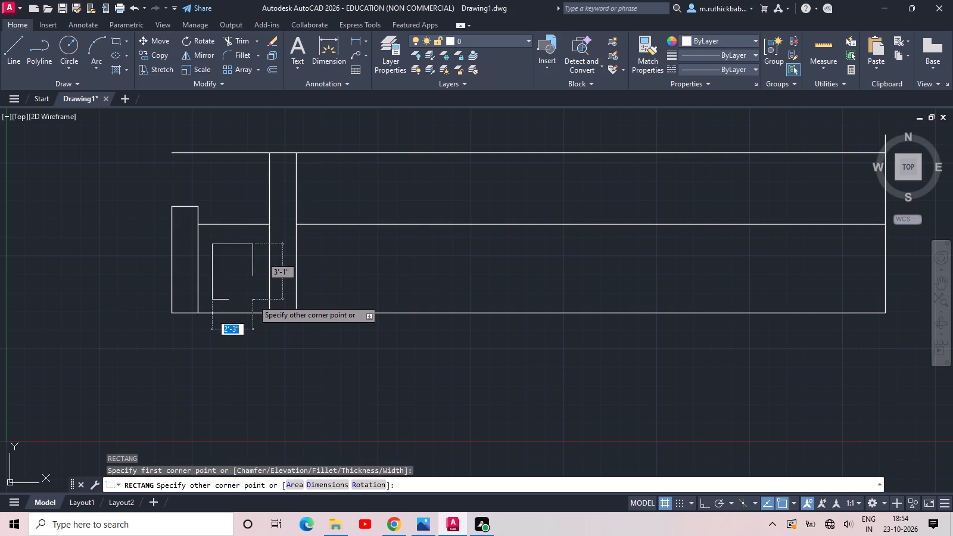
left_click(255, 299)
Draw a smaller rectangle near the centre of the rectangle in the first bay.
key("space")
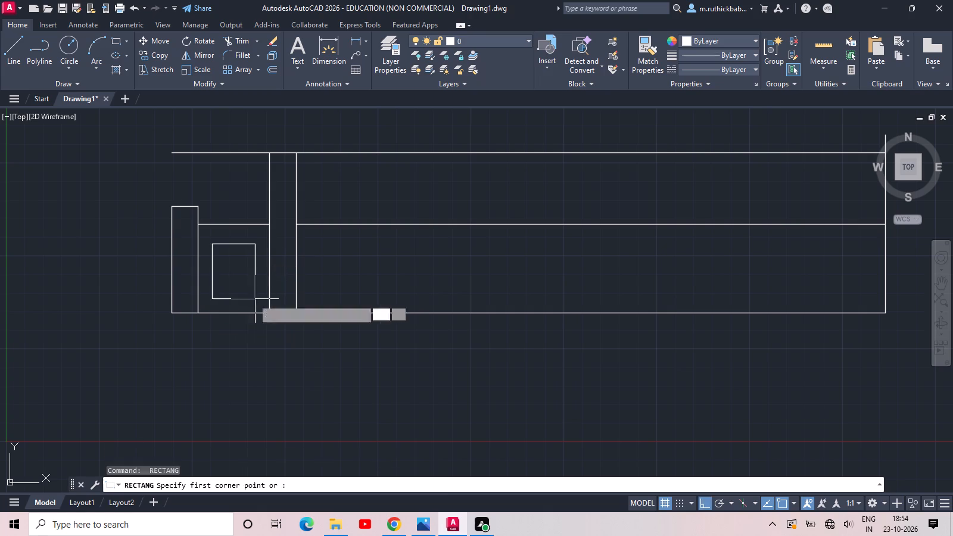
key("space")
left_click(223, 261)
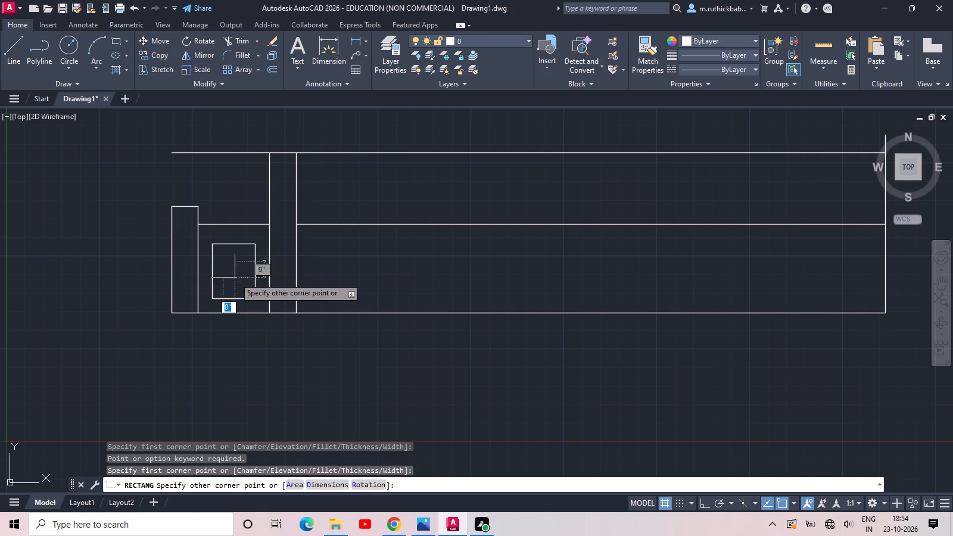
left_click(244, 285)
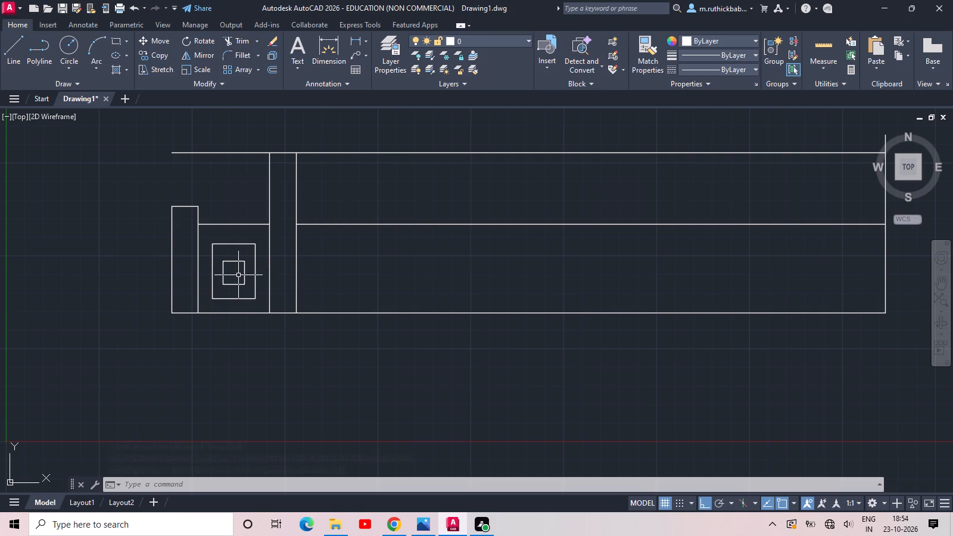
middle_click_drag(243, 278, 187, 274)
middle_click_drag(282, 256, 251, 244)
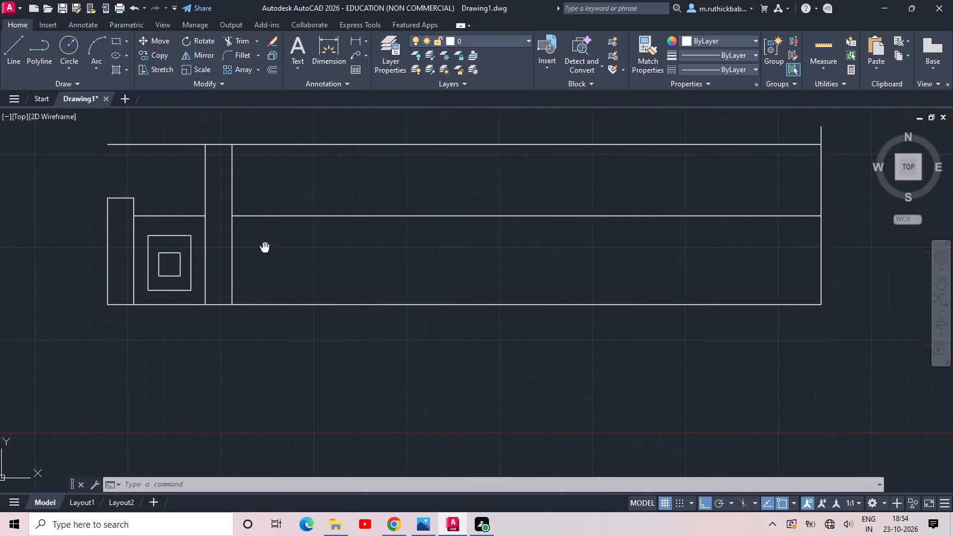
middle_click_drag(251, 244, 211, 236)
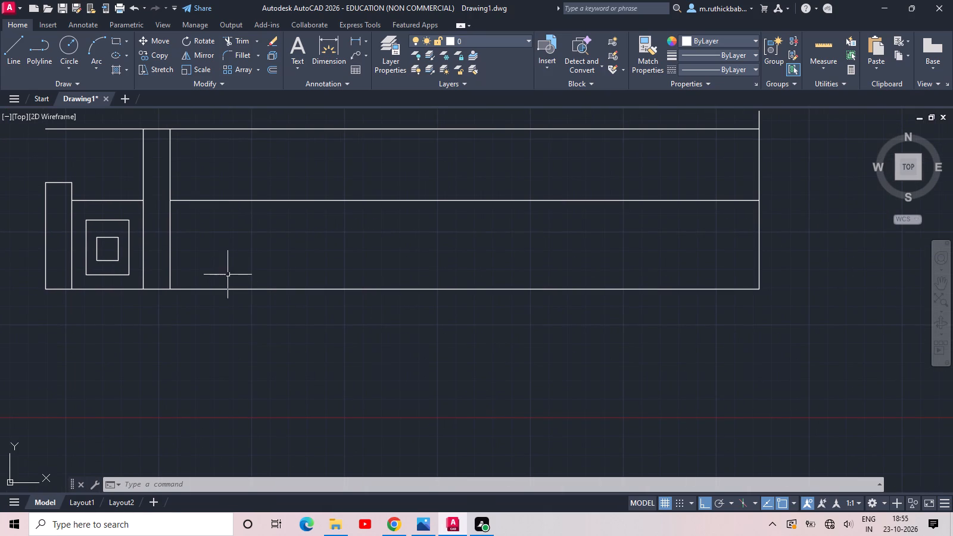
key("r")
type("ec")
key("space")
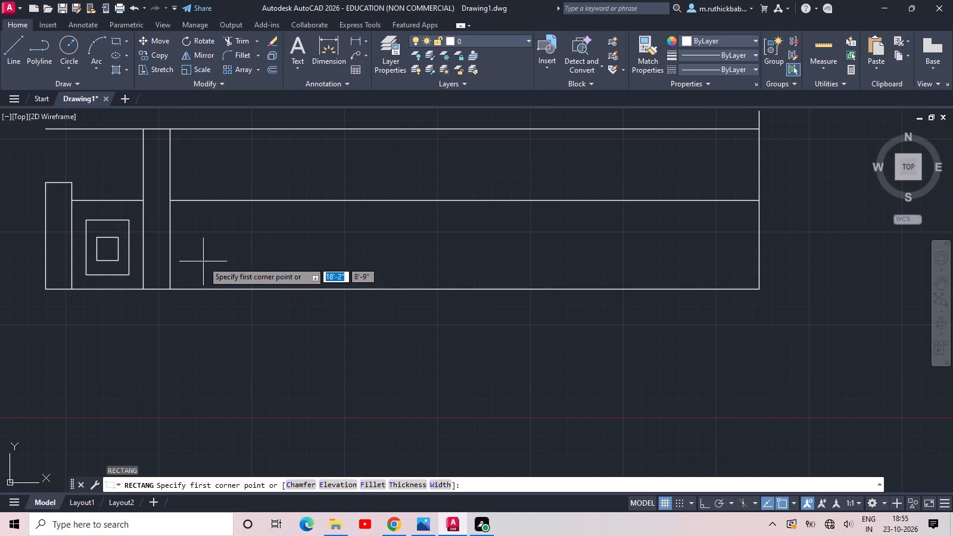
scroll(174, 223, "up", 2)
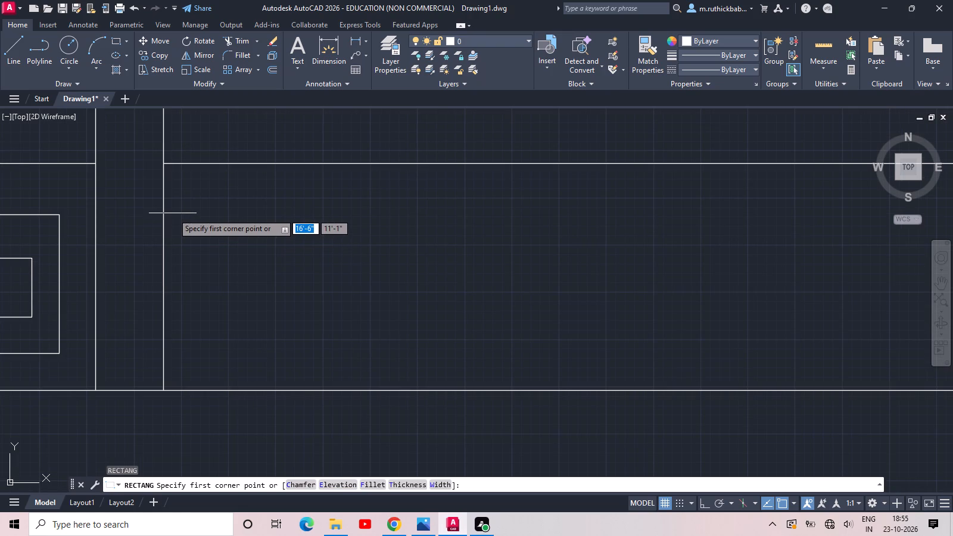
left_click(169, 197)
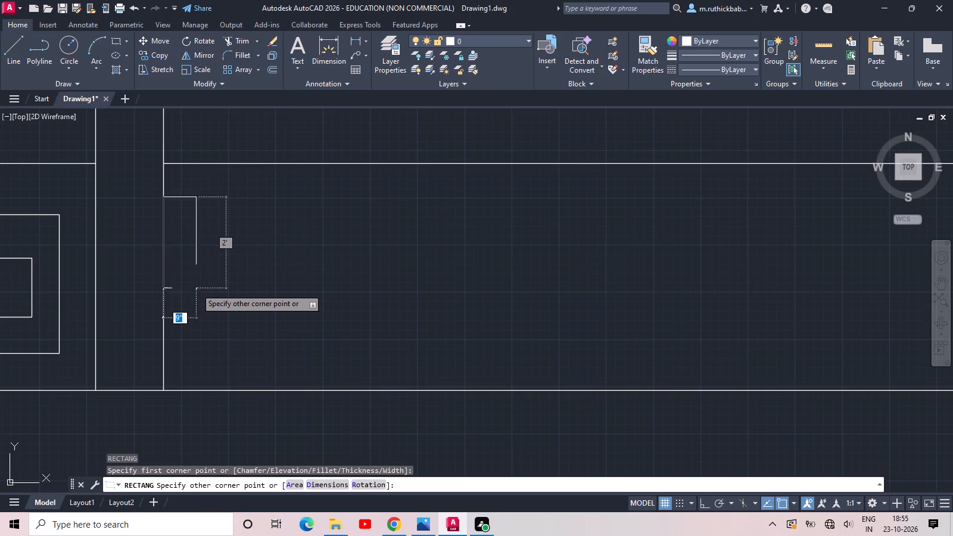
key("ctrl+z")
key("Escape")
Draw a rectangle 9' wide and about 3'-8" high in the long lower bay, just right of the second tall vertical line.
key("space")
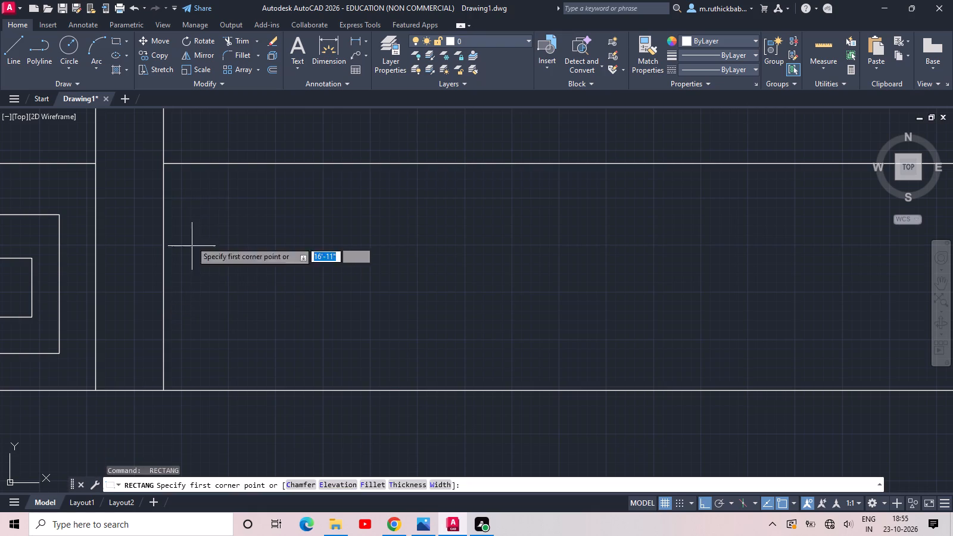
left_click(172, 214)
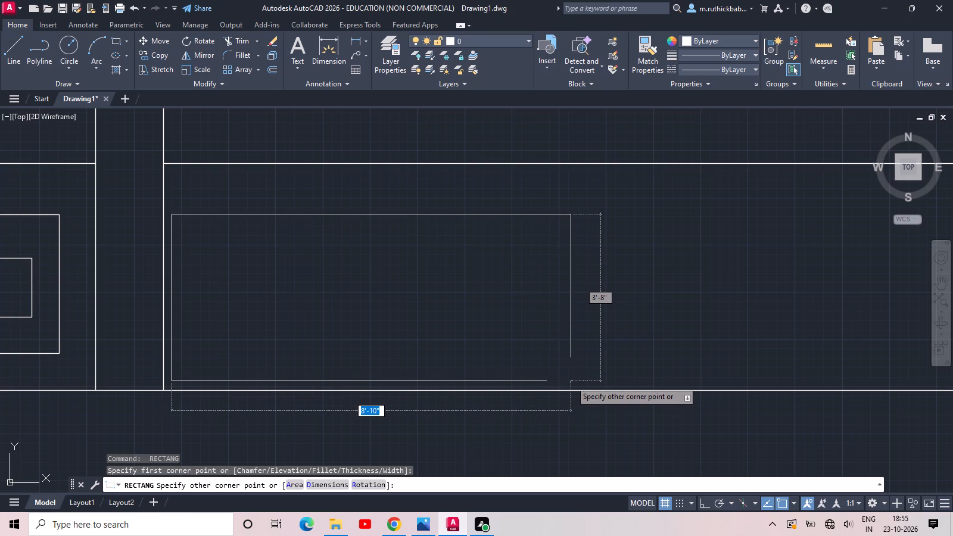
type("9'")
key("Return")
Draw a vertical line between the midpoints of the 9' rectangle's top and bottom edges.
scroll(445, 348, "down", 1)
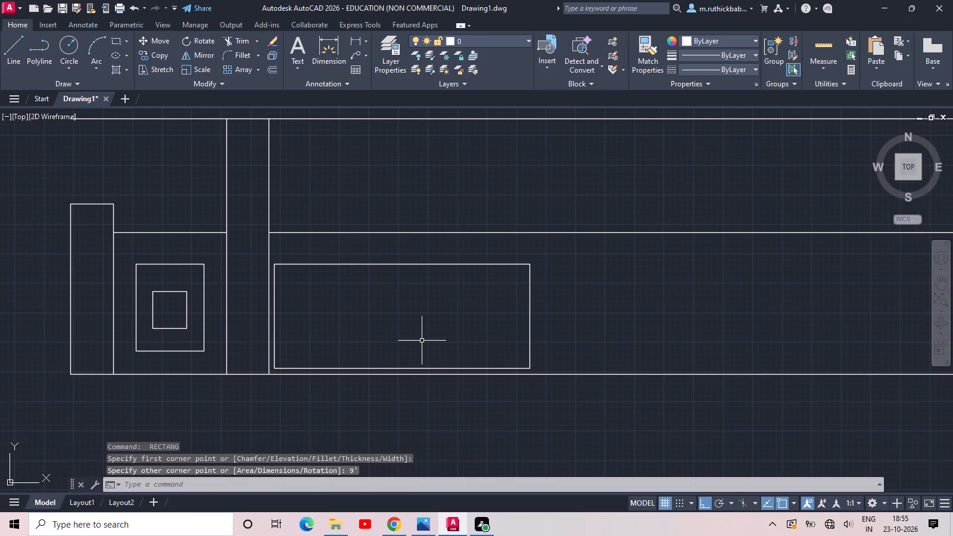
middle_click_drag(422, 341, 343, 342)
scroll(348, 334, "up", 1)
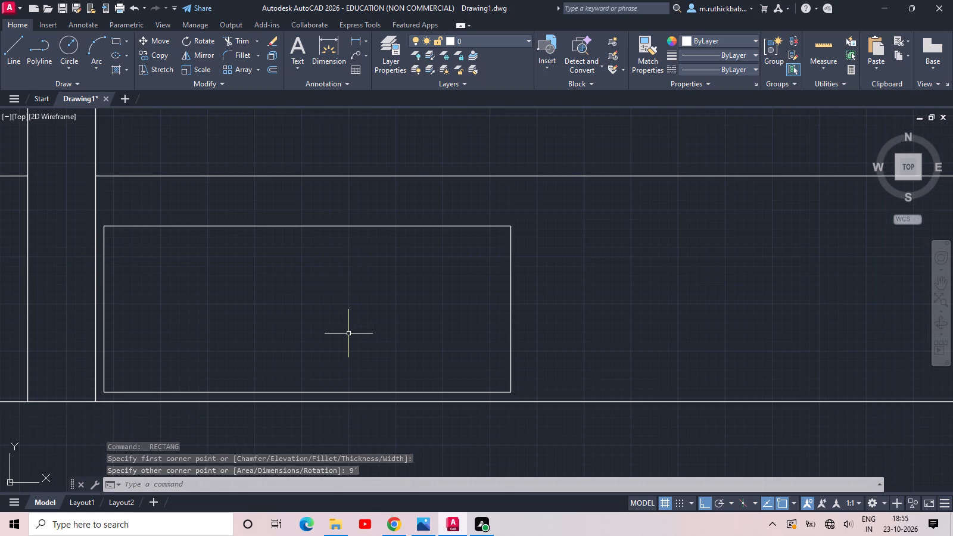
middle_click_drag(348, 334, 374, 329)
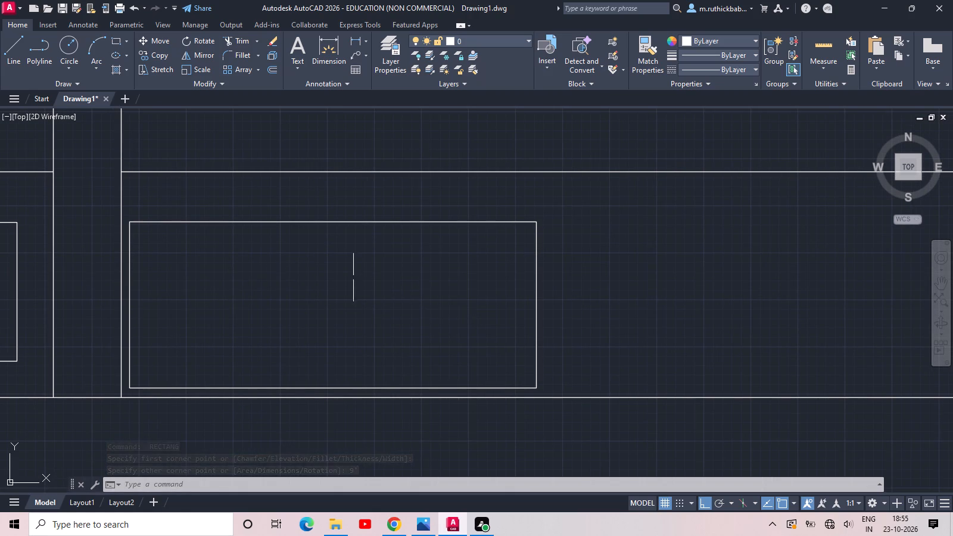
type("l")
key("space")
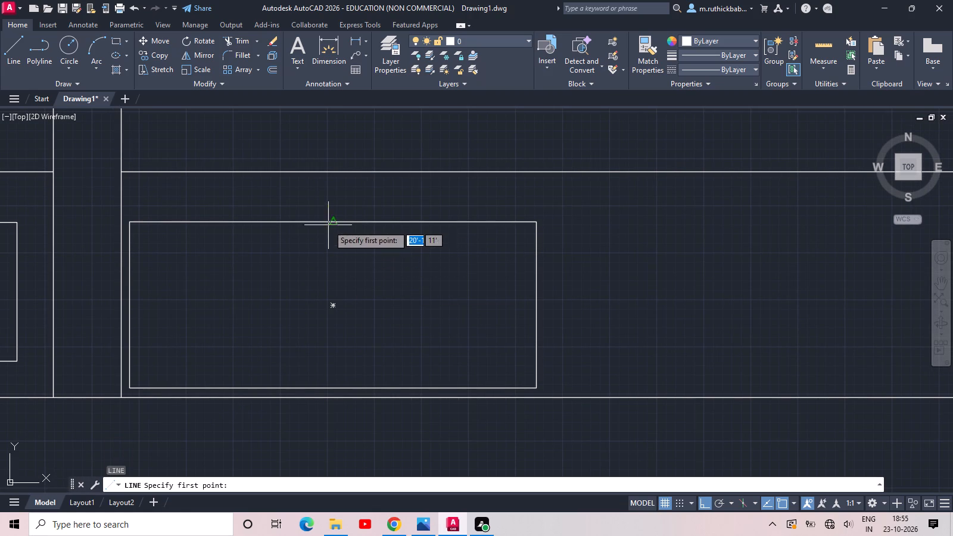
left_click(331, 222)
left_click(334, 384)
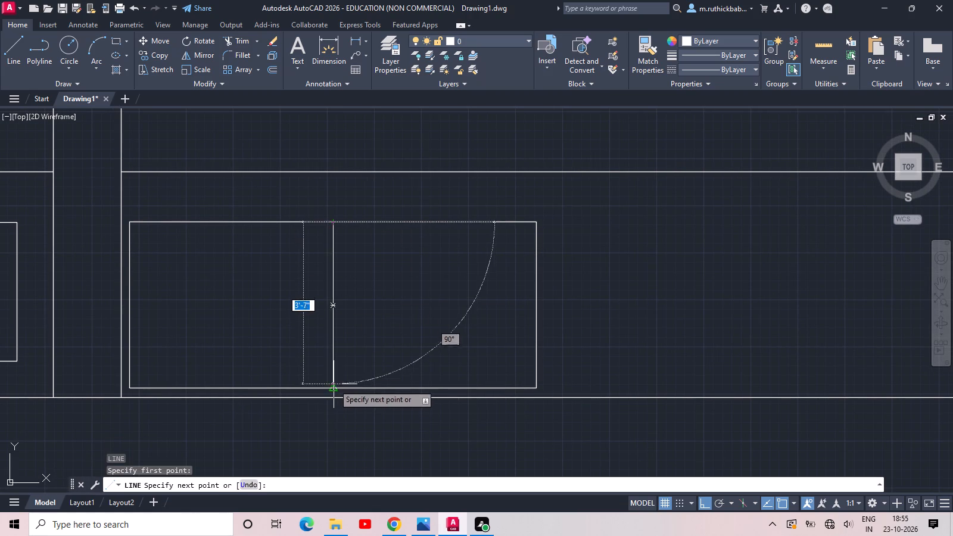
key("Escape")
Offset the 9' rectangle's vertical centre line 1" to each side.
key("o")
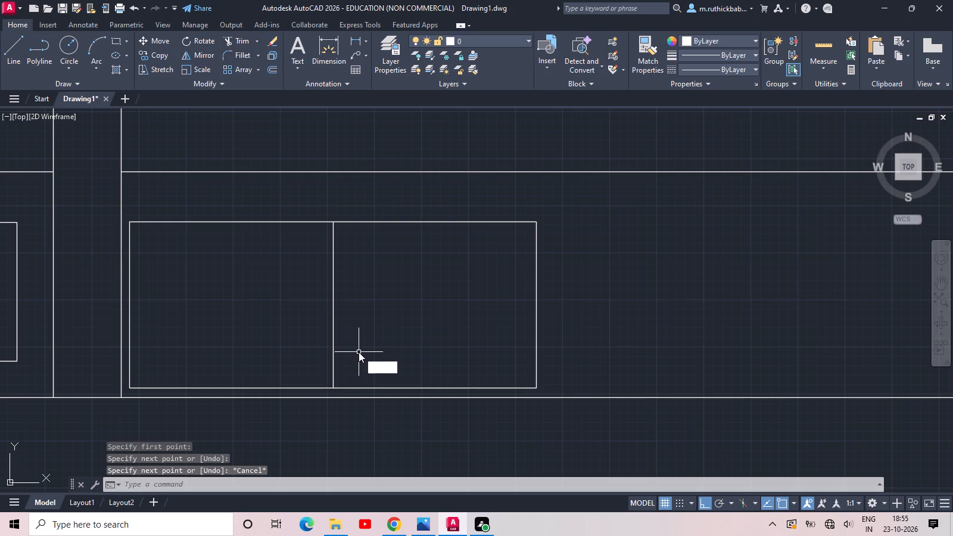
type("ff")
key("space")
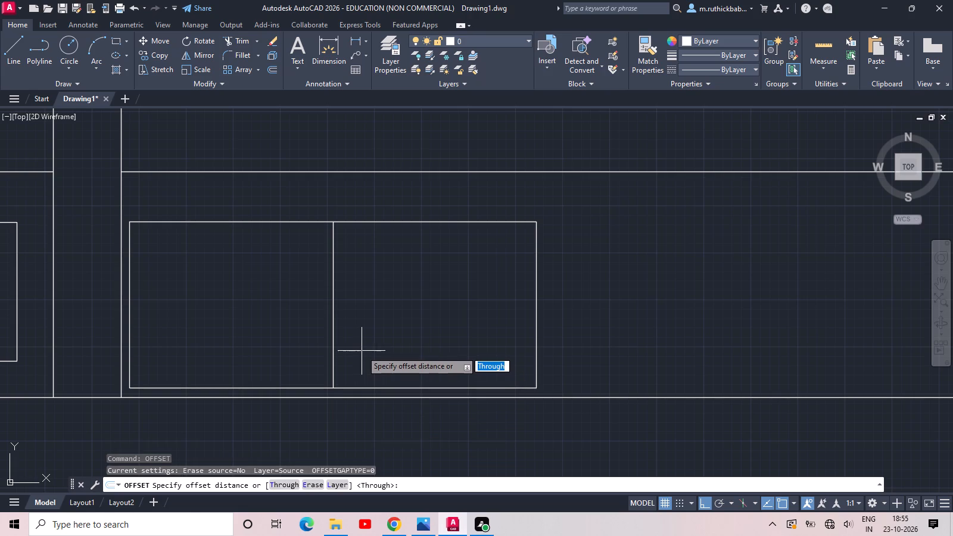
key("2")
key("space")
left_click(332, 311)
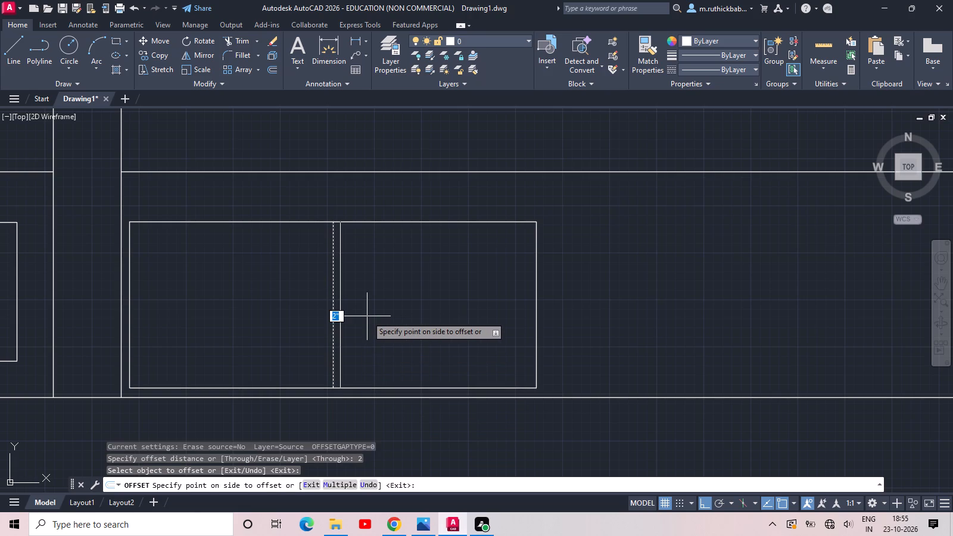
type("1")
key("space")
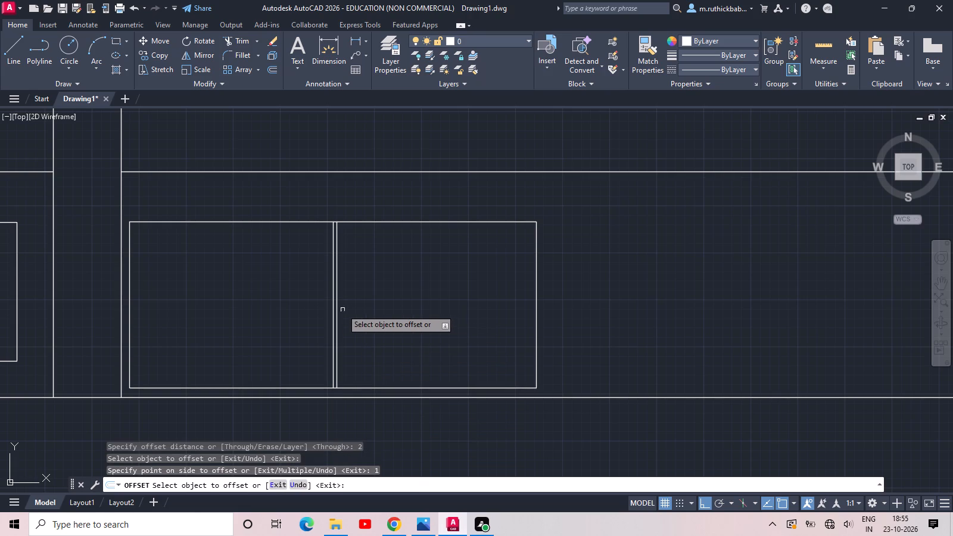
left_click(333, 308)
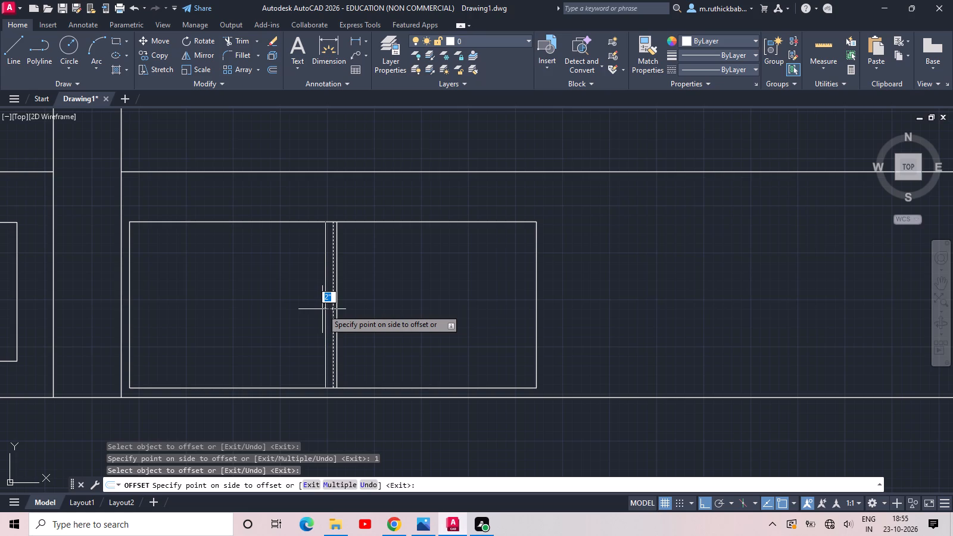
key("1")
key("space")
key("Escape")
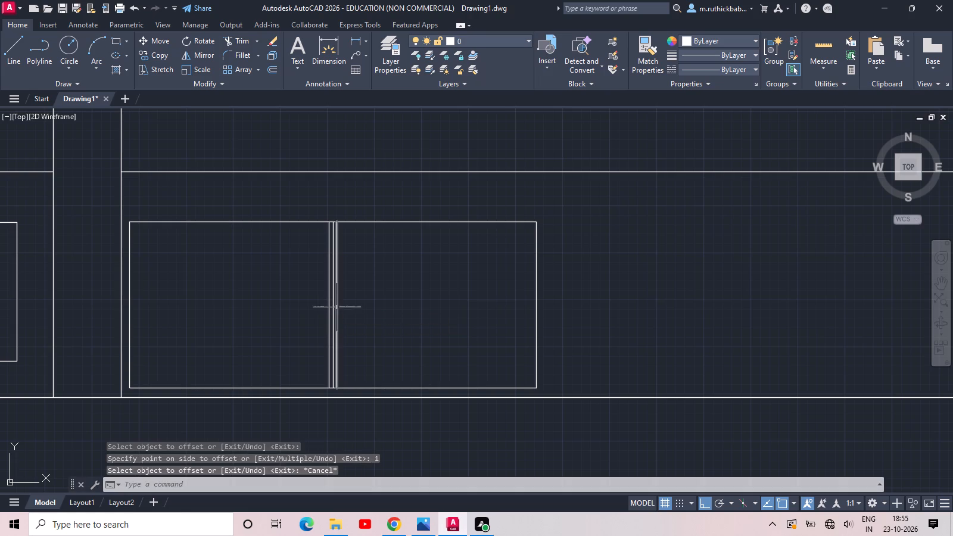
Delete the original centre line between the two offset lines.
left_click(333, 304)
key("Delete")
Trim the 9' rectangle's top and bottom edges between the two offset lines, splitting it into two separate panels.
scroll(333, 304, "up", 2)
scroll(333, 304, "down", 2)
type("tr")
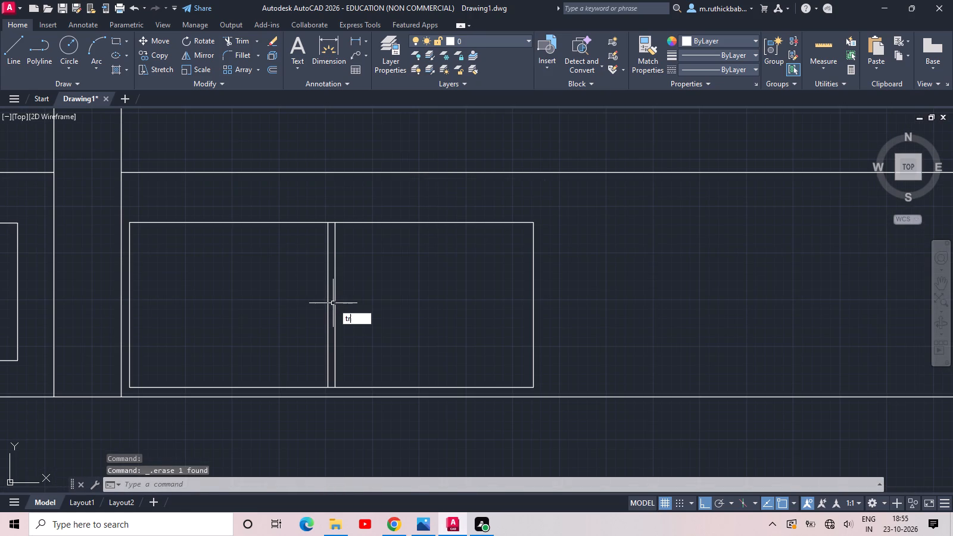
key("space")
key("space")
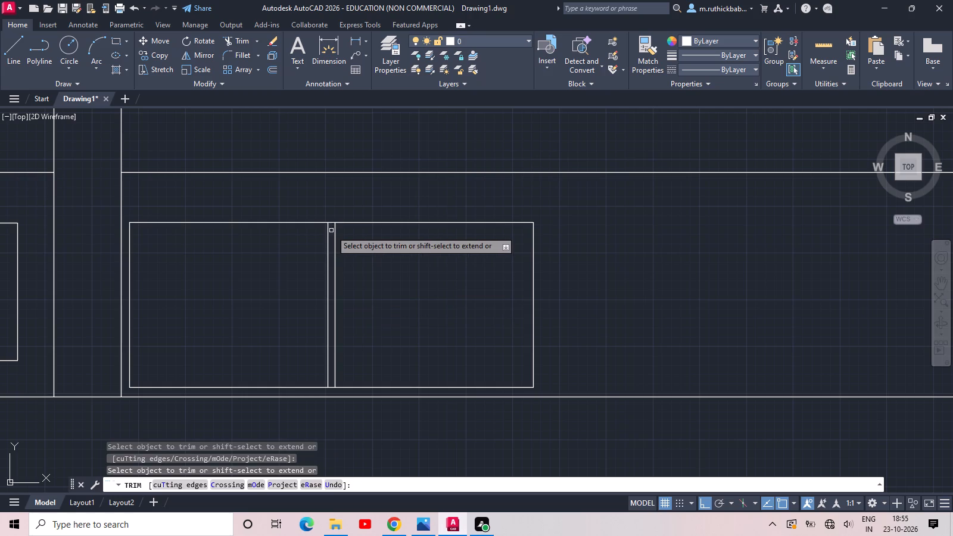
left_click(331, 230)
left_click(328, 206)
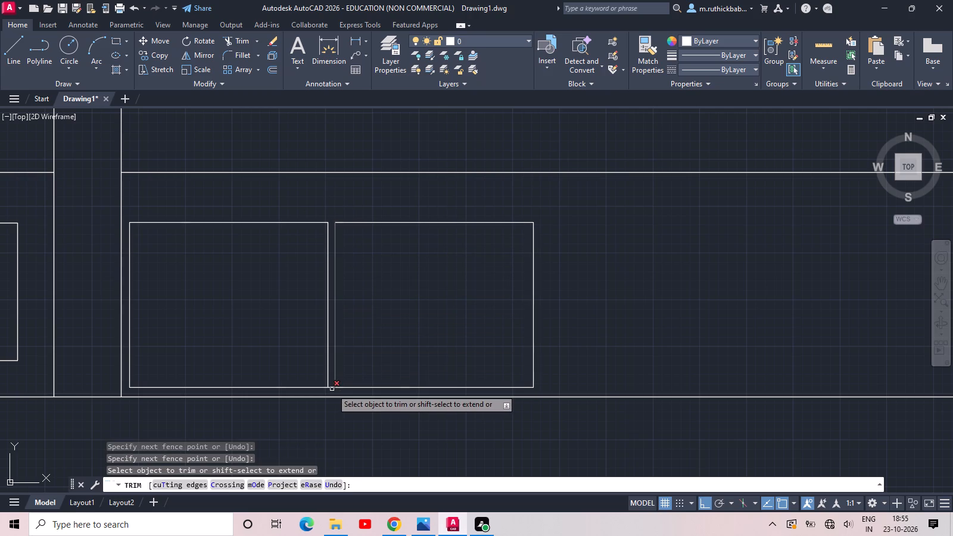
left_click(331, 387)
key("Escape")
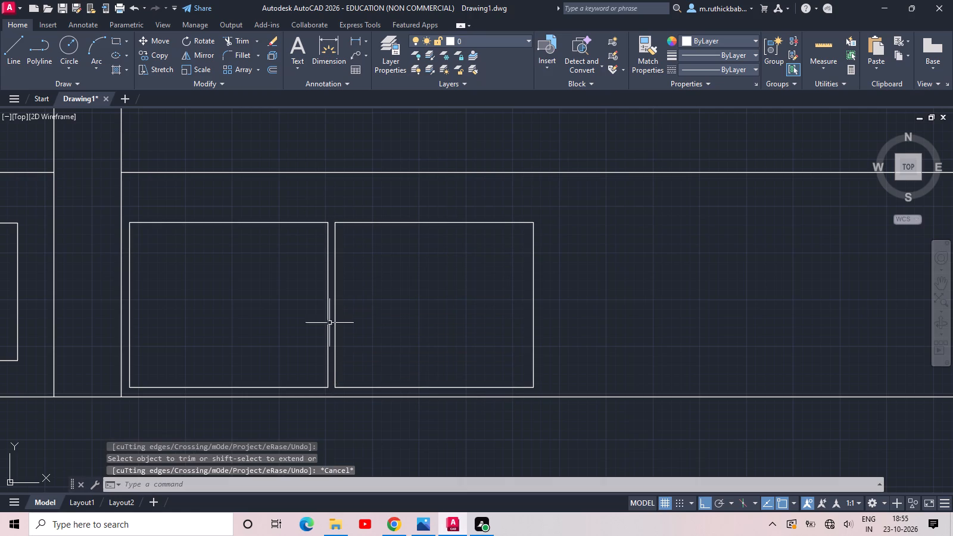
Draw a thin rectangle about 9" wide on the panels' top edge, bridging the gap between the two panels.
scroll(318, 226, "up", 3)
type("rec")
key("space")
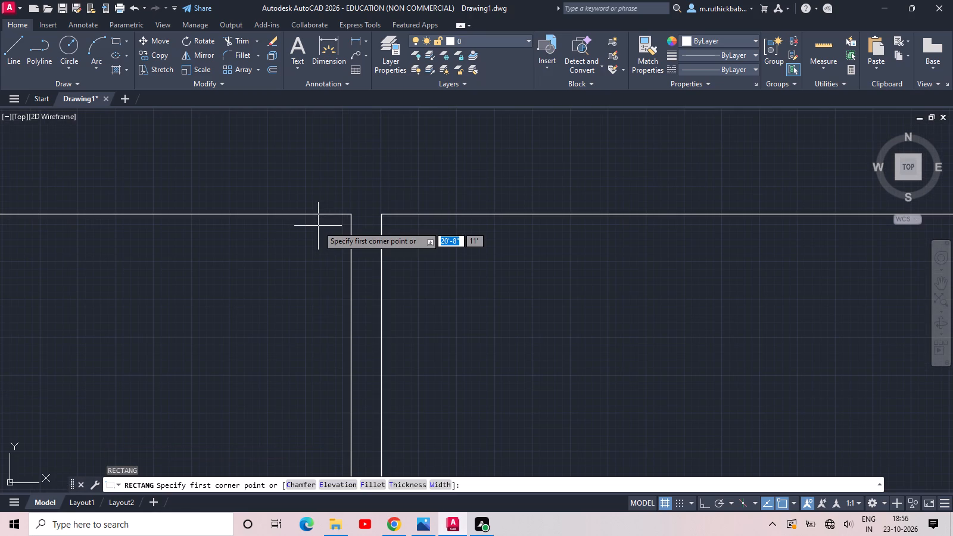
left_click(295, 214)
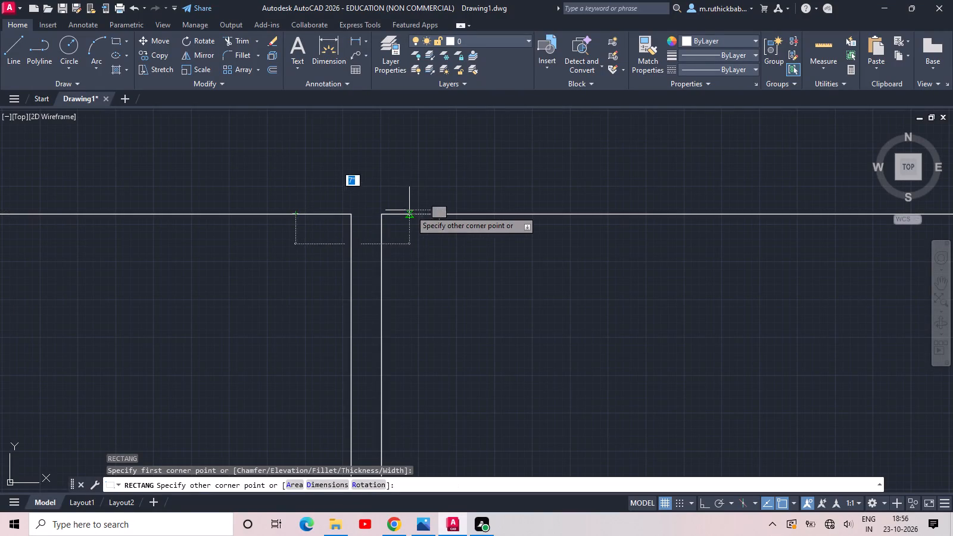
left_click(437, 189)
Join the left panel's outline and its inner vertical line into one closed polyline.
scroll(428, 257, "down", 2)
middle_click_drag(405, 292, 415, 278)
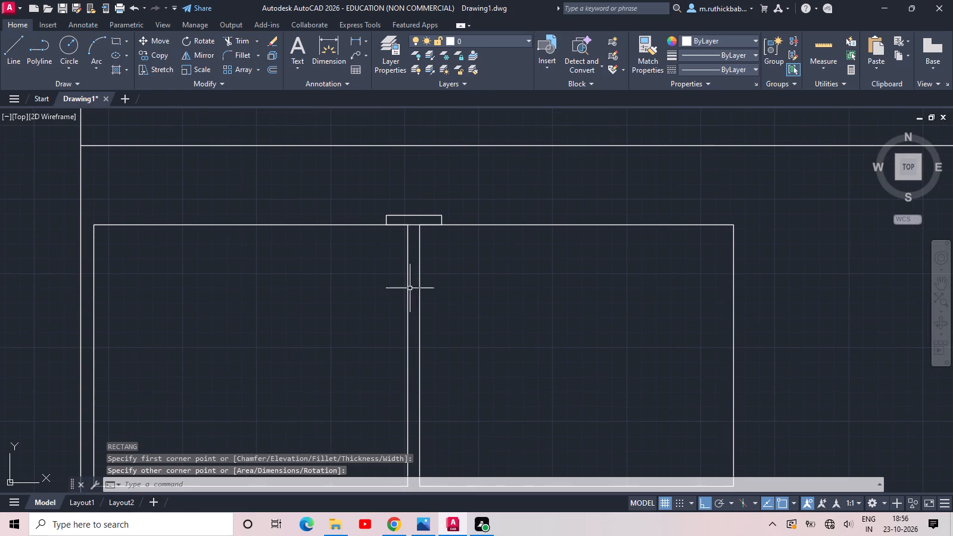
scroll(403, 286, "up", 2)
scroll(402, 285, "down", 3)
middle_click_drag(396, 326, 364, 359)
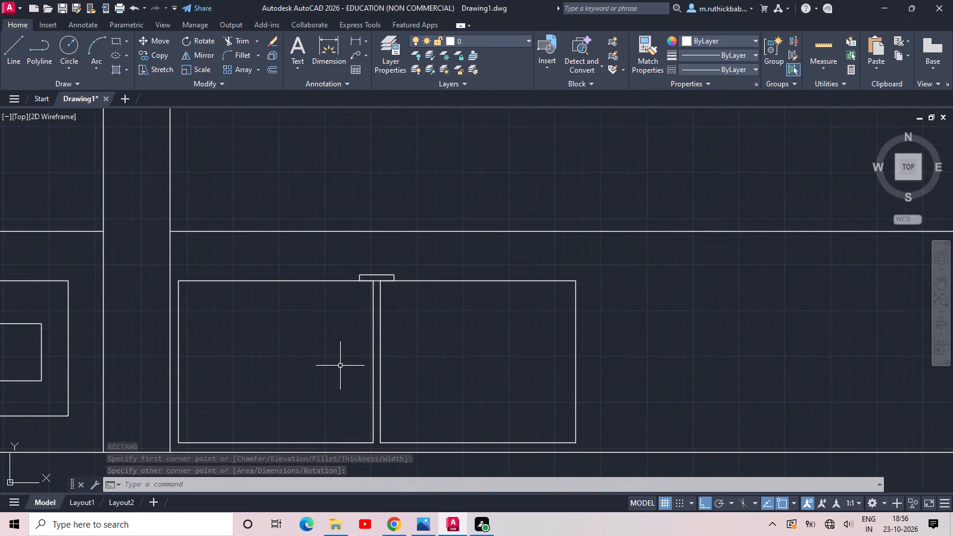
middle_click_drag(337, 368, 366, 323)
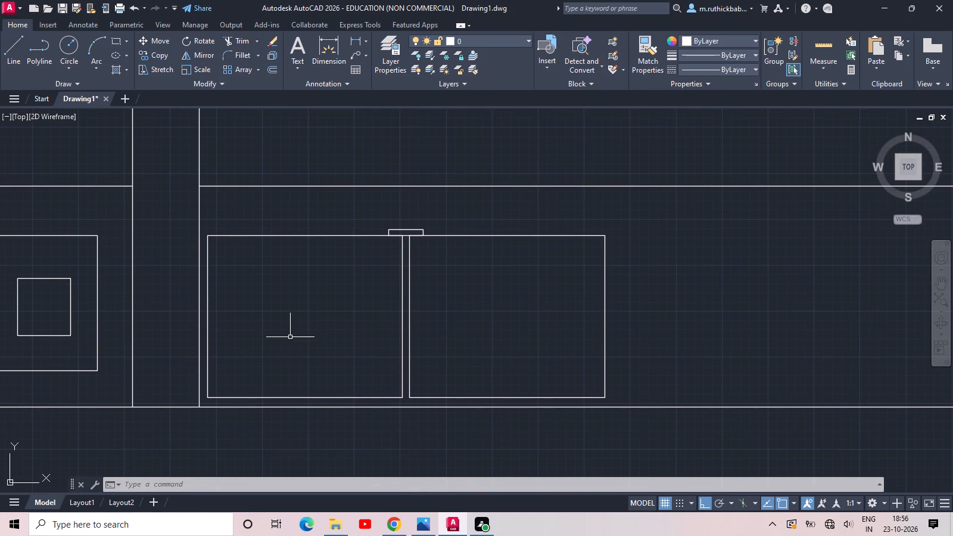
scroll(290, 337, "up", 1)
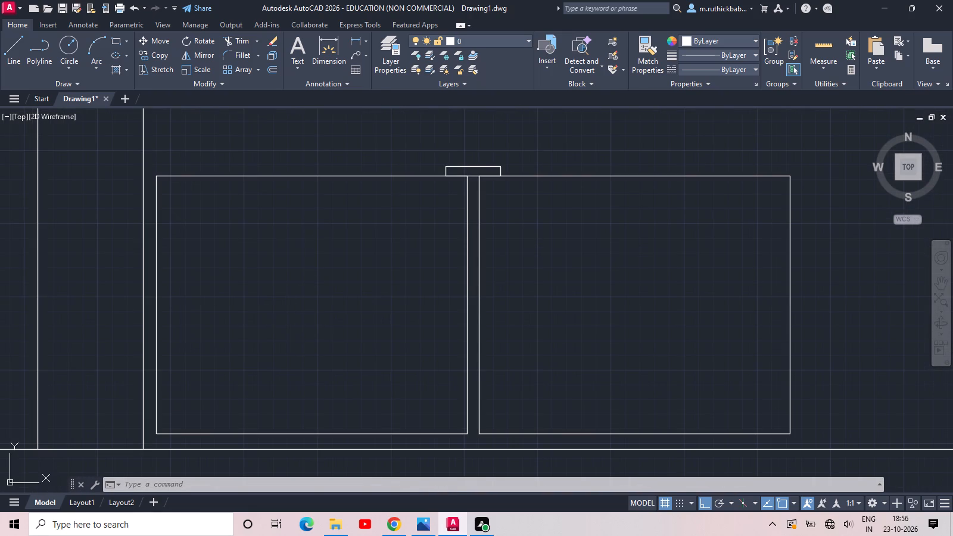
left_click(336, 174)
left_click(407, 232)
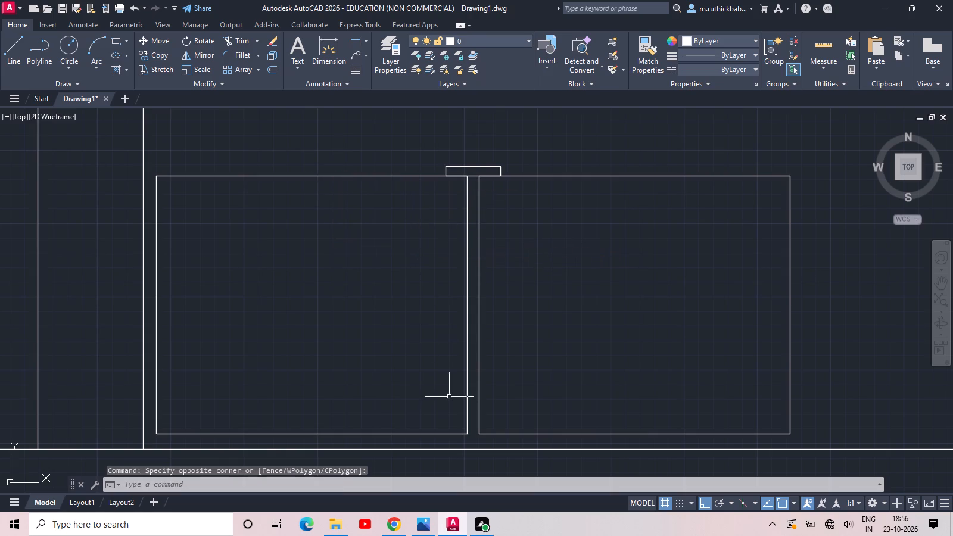
left_click_drag(471, 440, 465, 434)
left_click(422, 377)
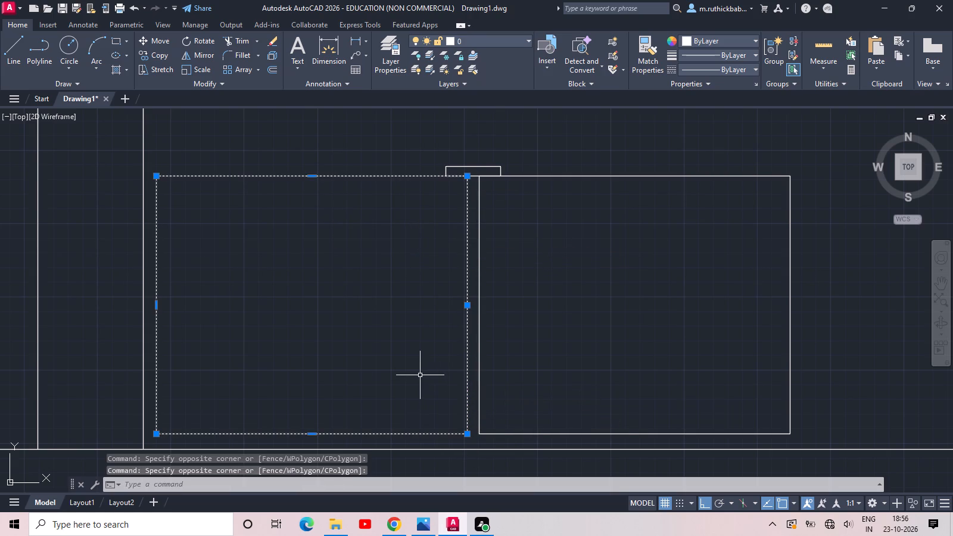
type("j")
key("space")
Offset the left panel's joined outline 1" inward.
type("off")
key("space")
type("2")
key("space")
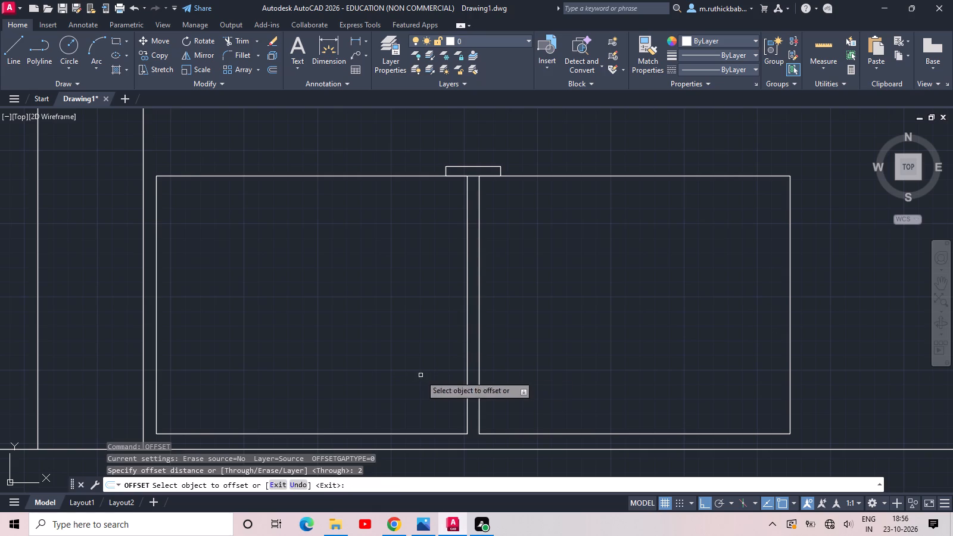
left_click(453, 434)
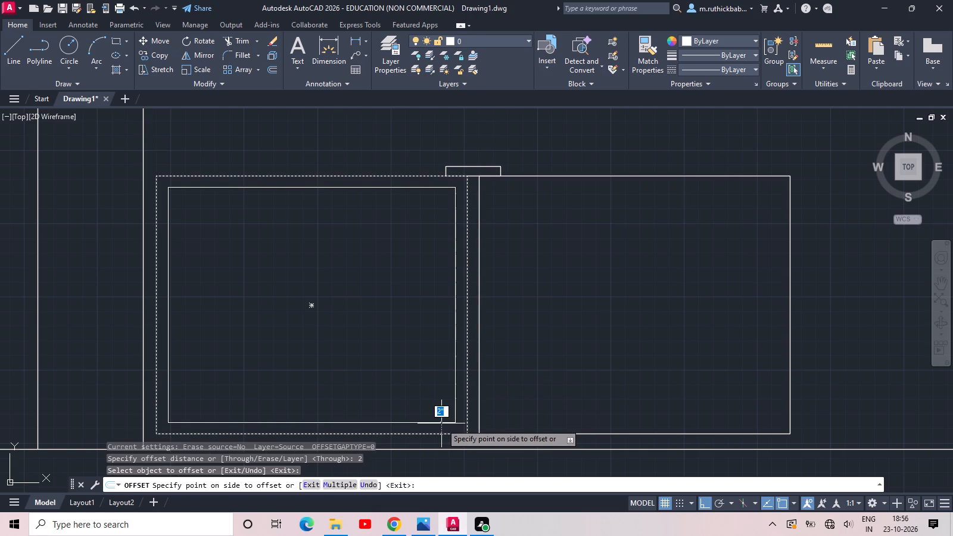
key("1")
key("space")
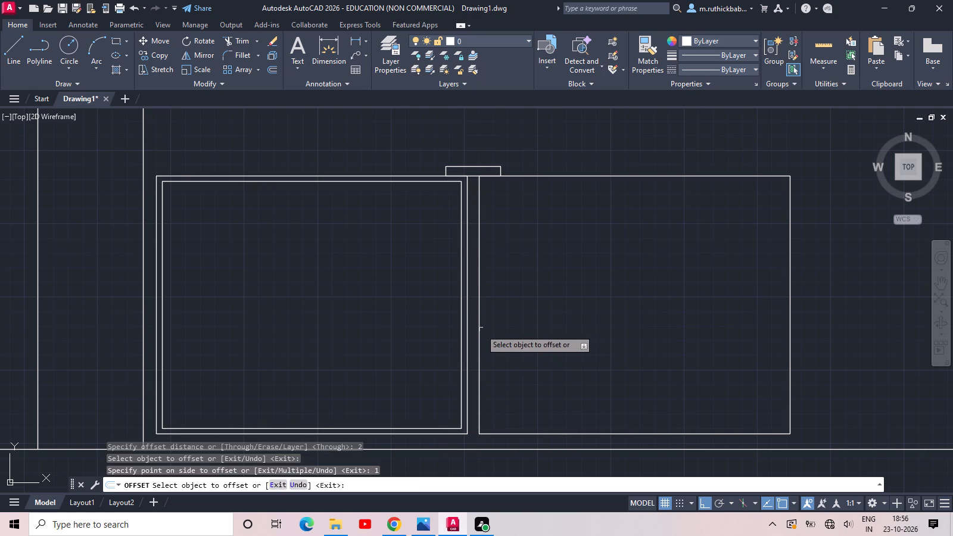
key("Escape")
Join the right panel's outline and its inner vertical line into one closed polyline.
left_click(569, 438)
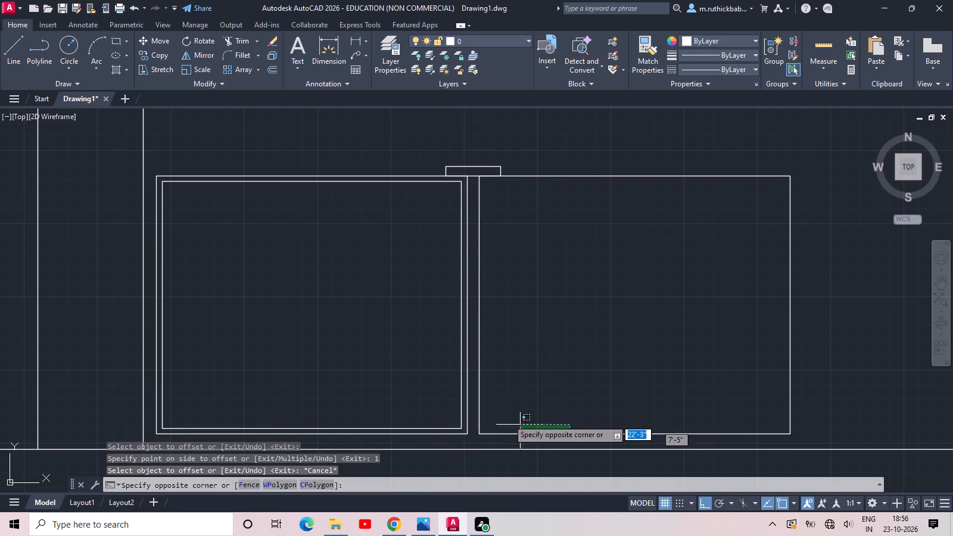
left_click(474, 379)
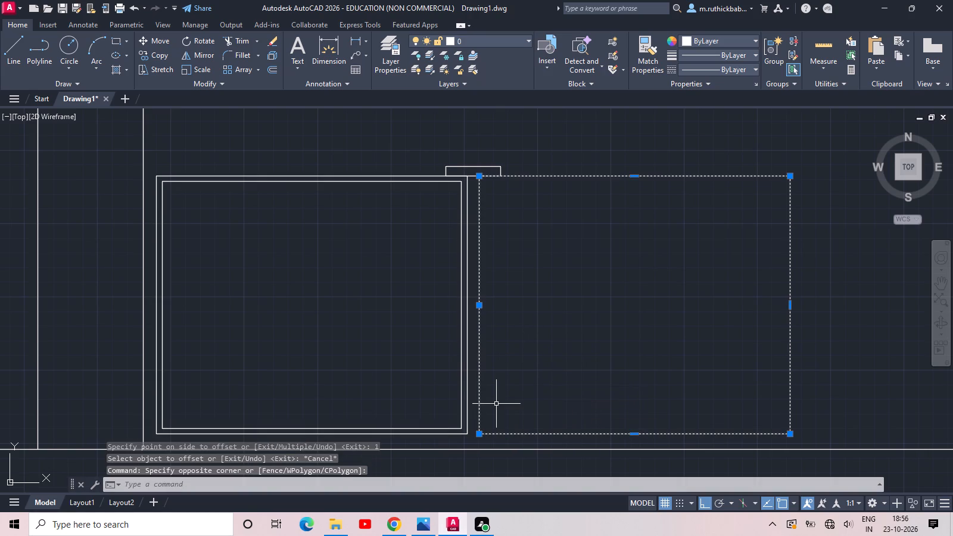
type("j")
key("space")
Offset the right panel's joined outline 1" inward.
key("o")
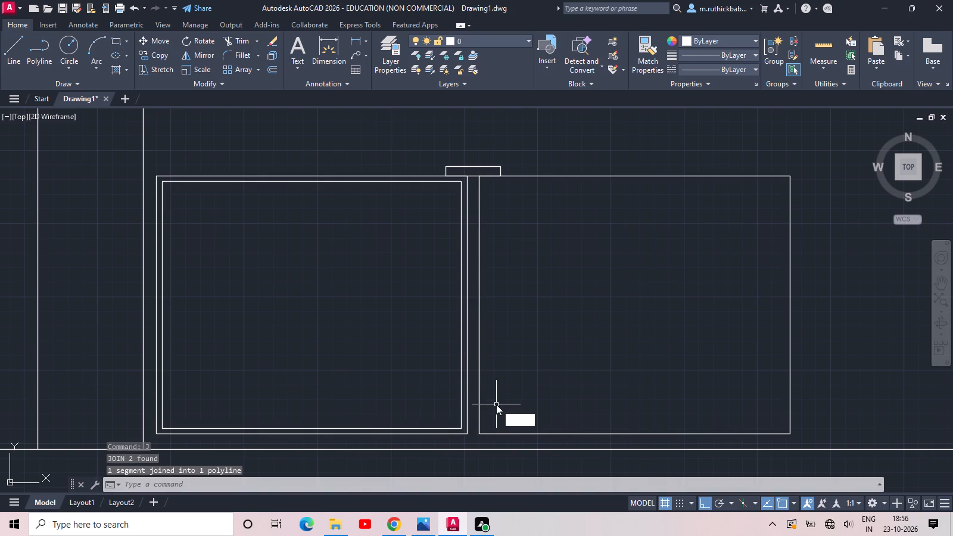
type("ff")
key("space")
key("1")
key("space")
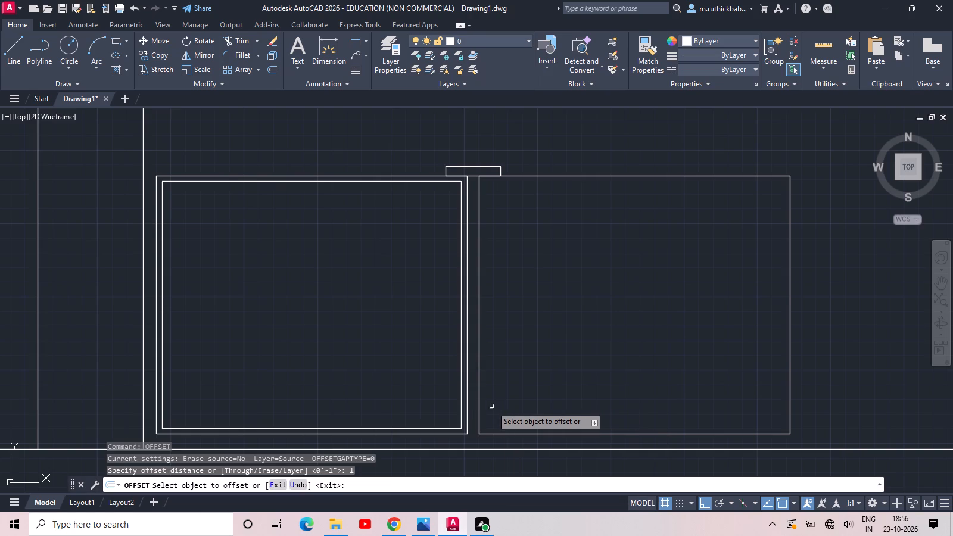
left_click(479, 401)
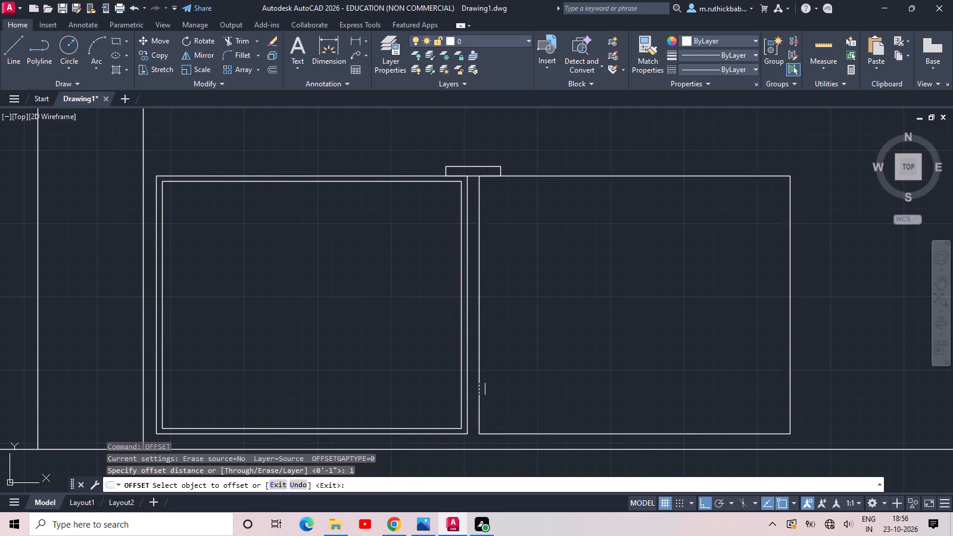
left_click(494, 395)
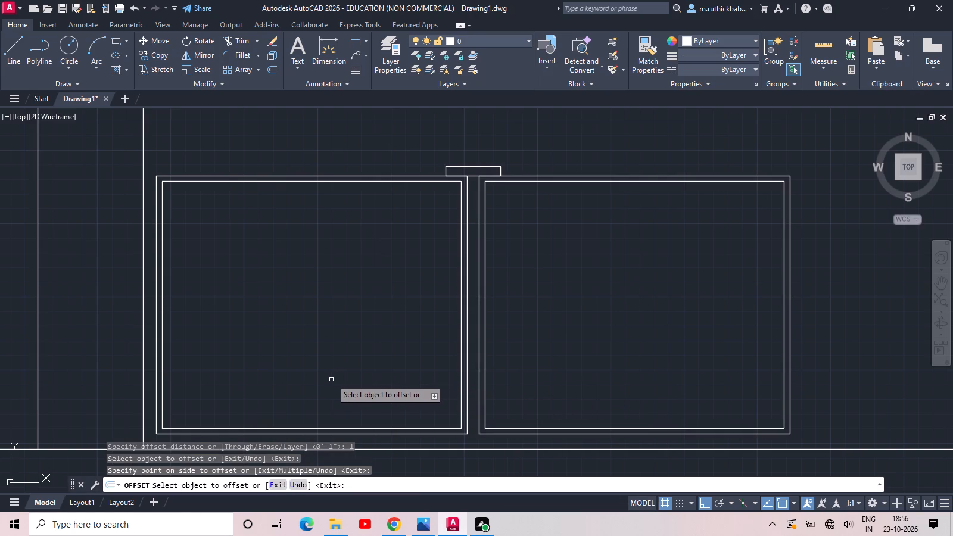
key("Escape")
key("Escape")
Draw a rectangle about 1'-8" wide by 8" high from the upper-left corner of the left panel's inner outline.
type("rec")
key("space")
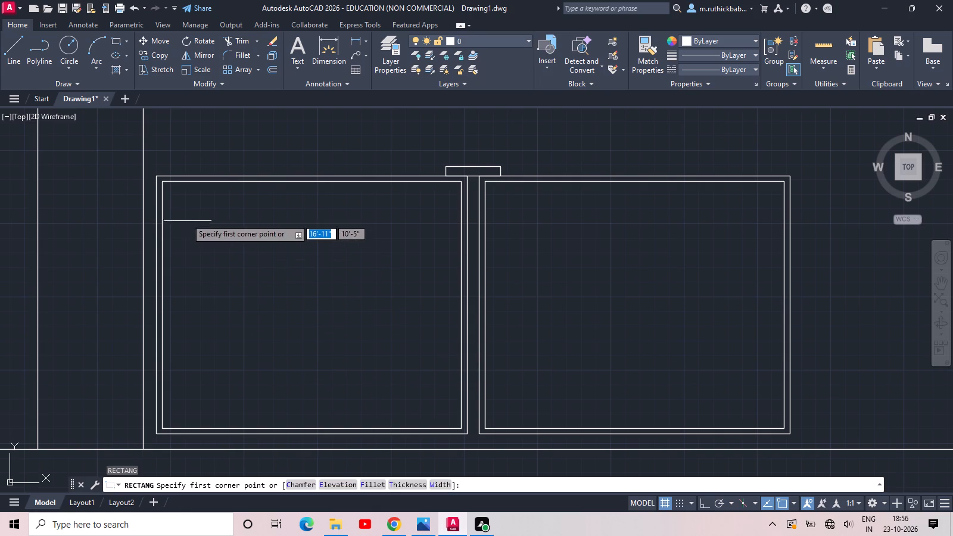
left_click(164, 183)
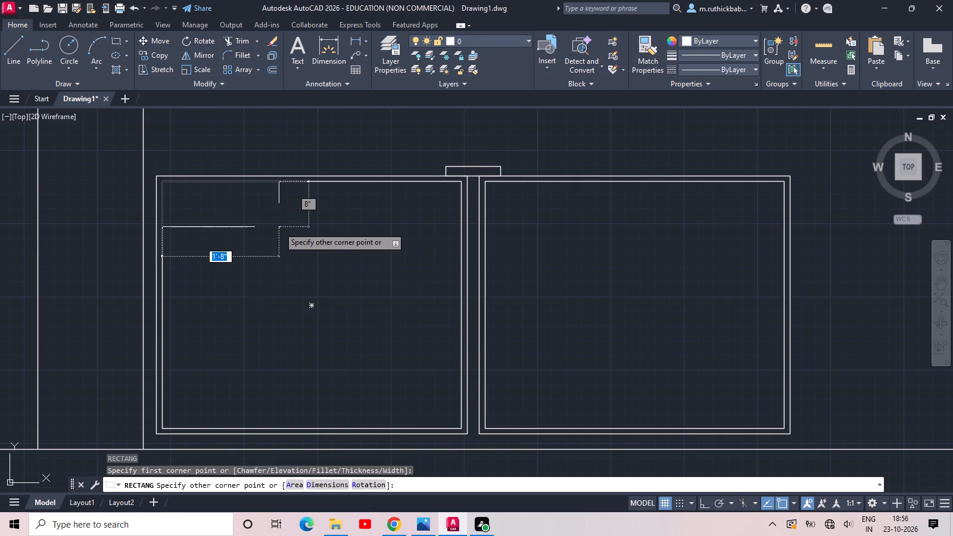
left_click(284, 226)
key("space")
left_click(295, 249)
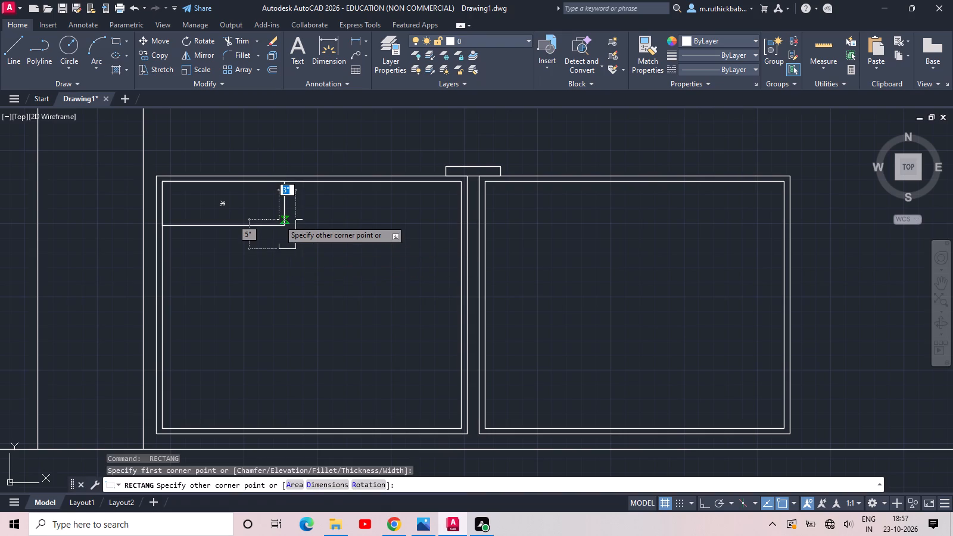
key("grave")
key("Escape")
Copy the small rectangle from its top-right corner to the upper-right corner of the left panel's inner outline.
left_click(319, 239)
left_click(269, 212)
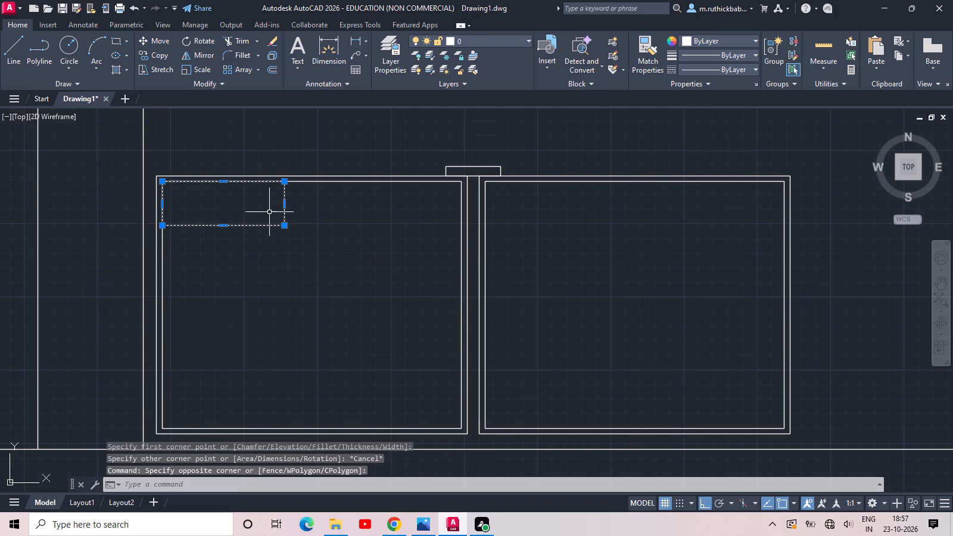
key("c")
type("o")
key("space")
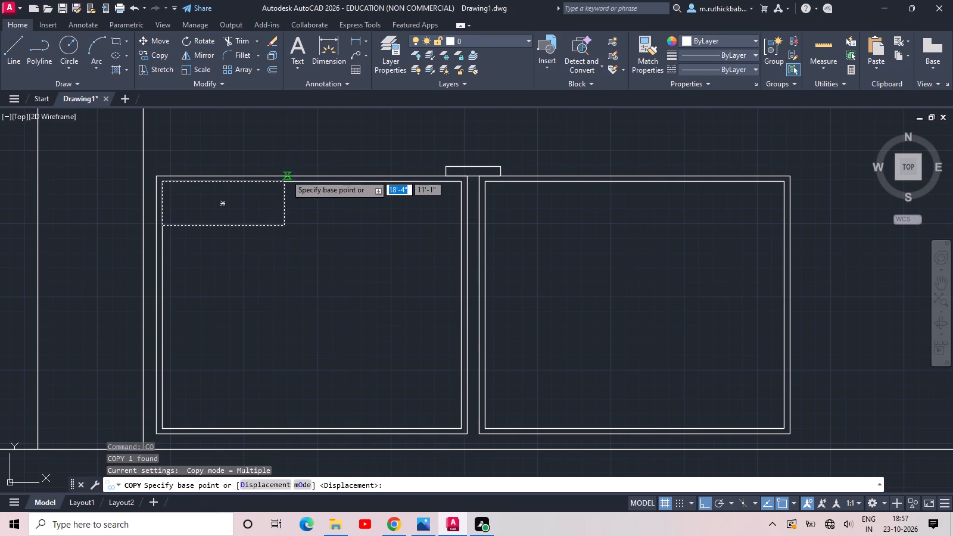
left_click(283, 182)
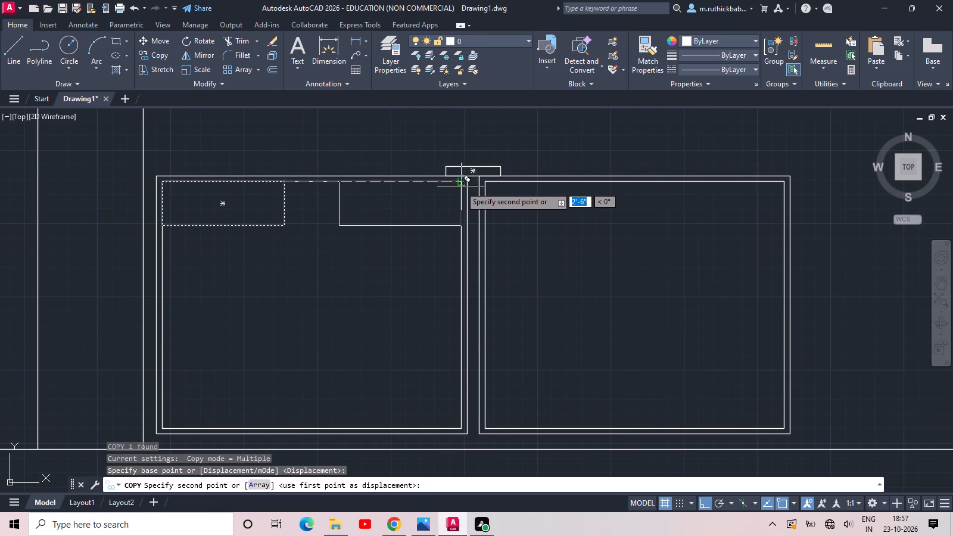
left_click(458, 181)
key("Escape")
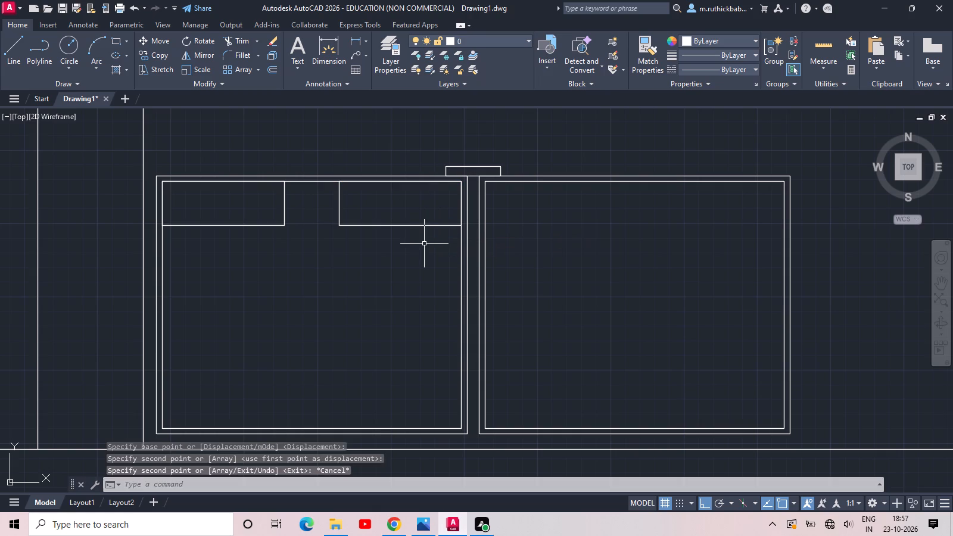
Copy the upper-left small rectangle from its top-edge midpoint to midway between the facing lower corners of the two top rectangles.
left_click(266, 224)
left_click(224, 242)
type("co")
key("space")
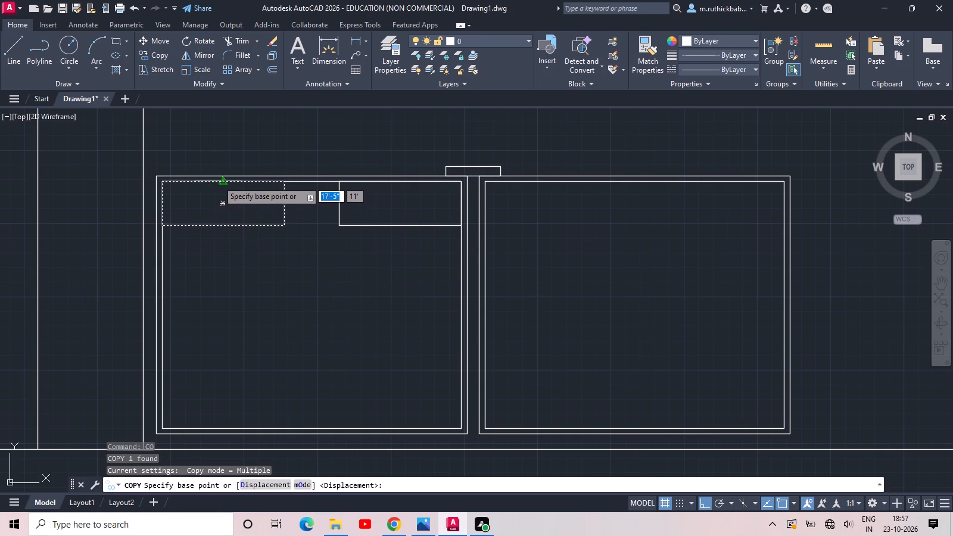
left_click(226, 182)
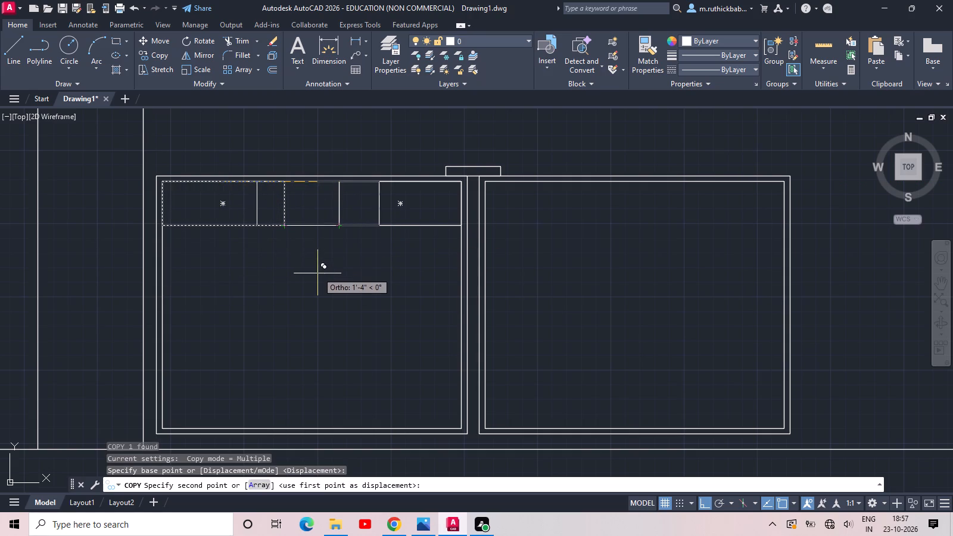
key("m")
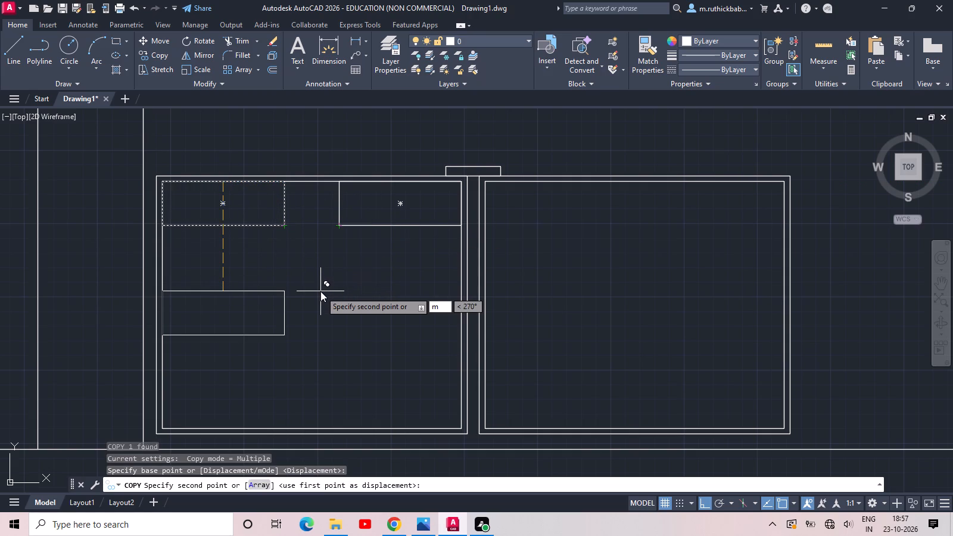
type("2p")
key("space")
left_click(285, 227)
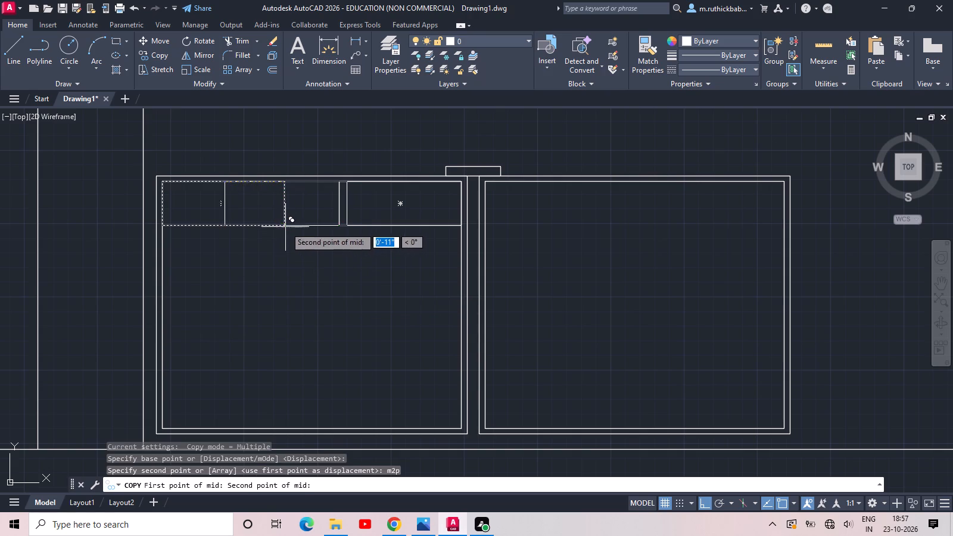
left_click(344, 226)
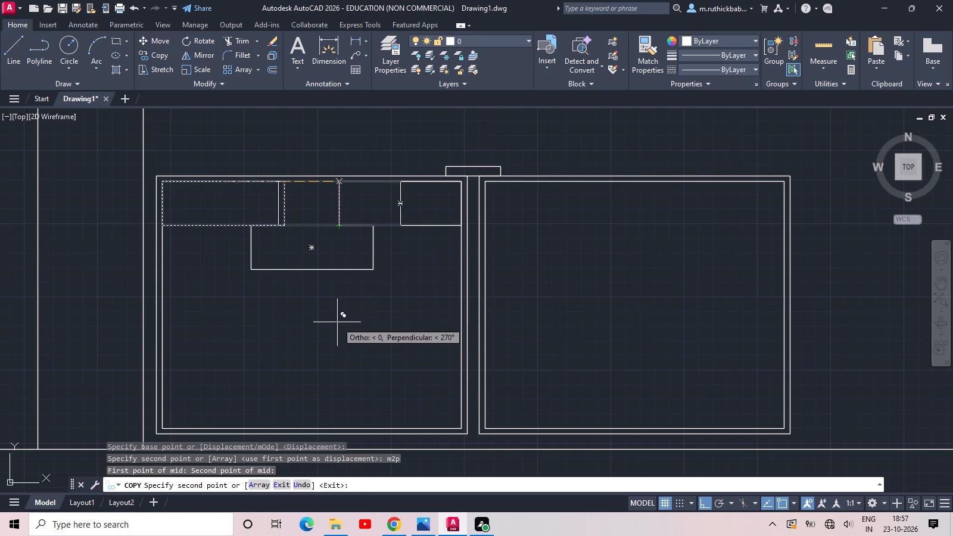
key("Escape")
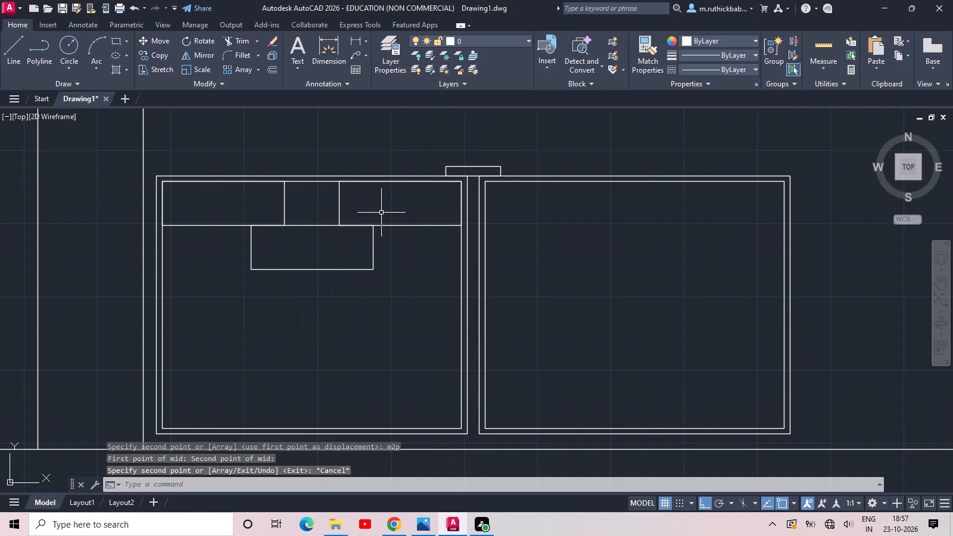
Copy the three small rectangles straight down twice from their upper-right corner, stacking staggered rows down the left panel.
left_click(381, 213)
left_click(248, 261)
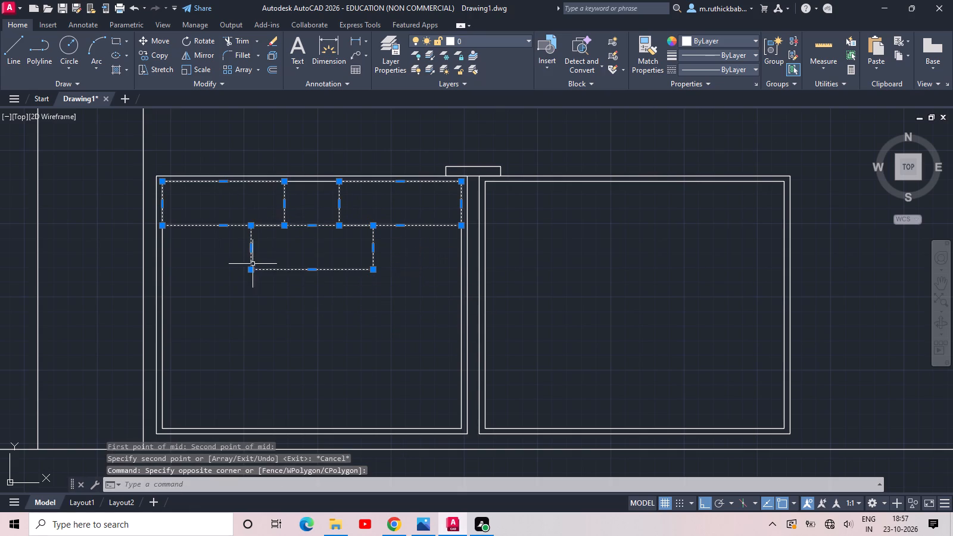
type("co")
key("space")
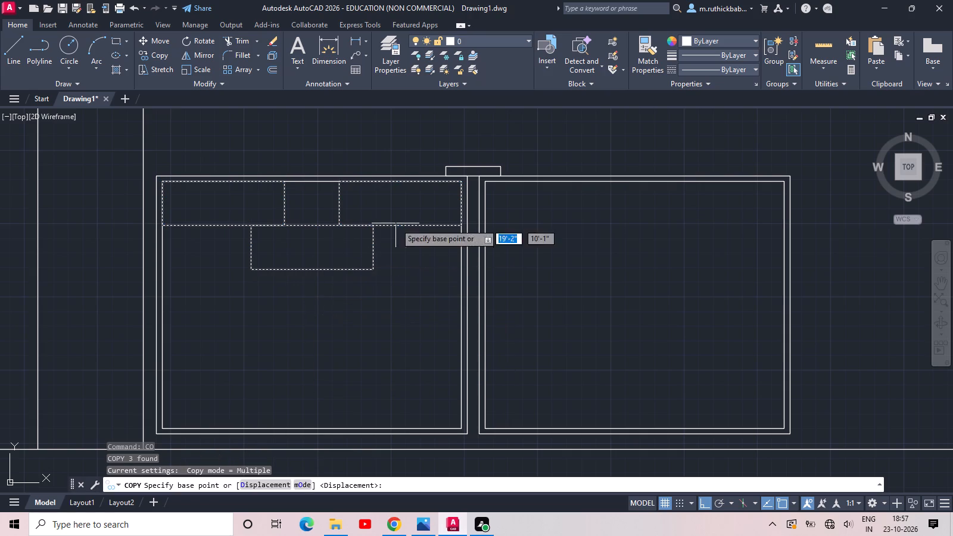
left_click(459, 181)
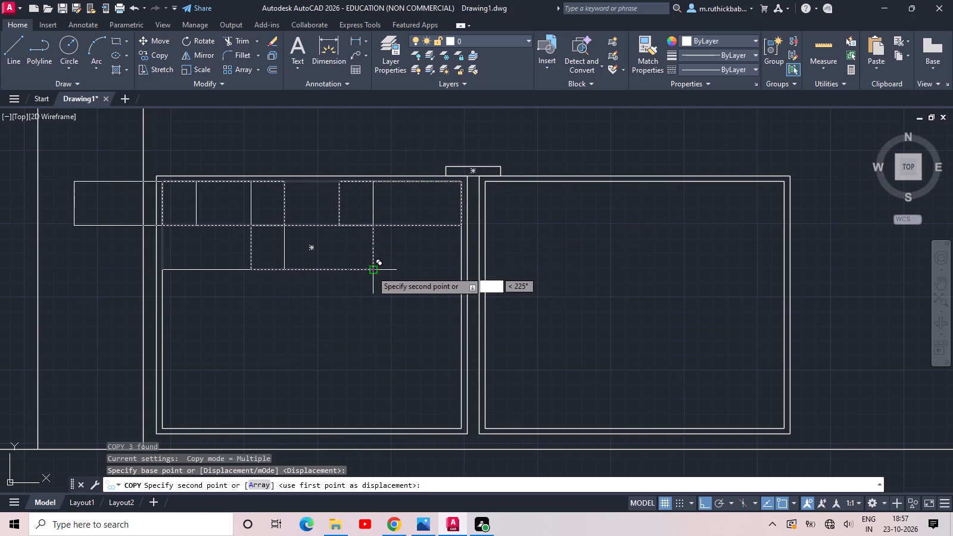
left_click(464, 269)
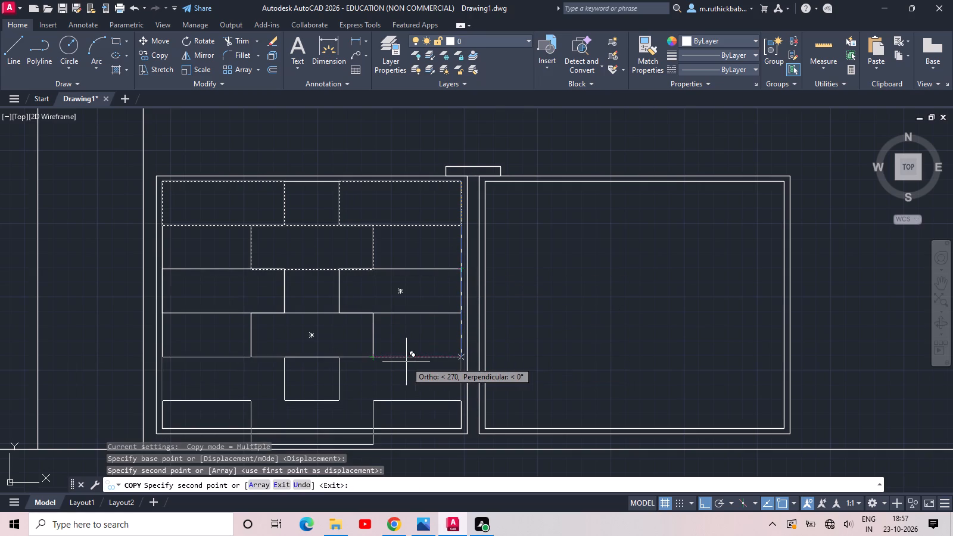
left_click(462, 357)
key("Escape")
Trim the sides of the lowest middle rectangle where they cross the left panel's bottom border.
scroll(434, 350, "down", 1)
middle_click_drag(421, 362, 425, 325)
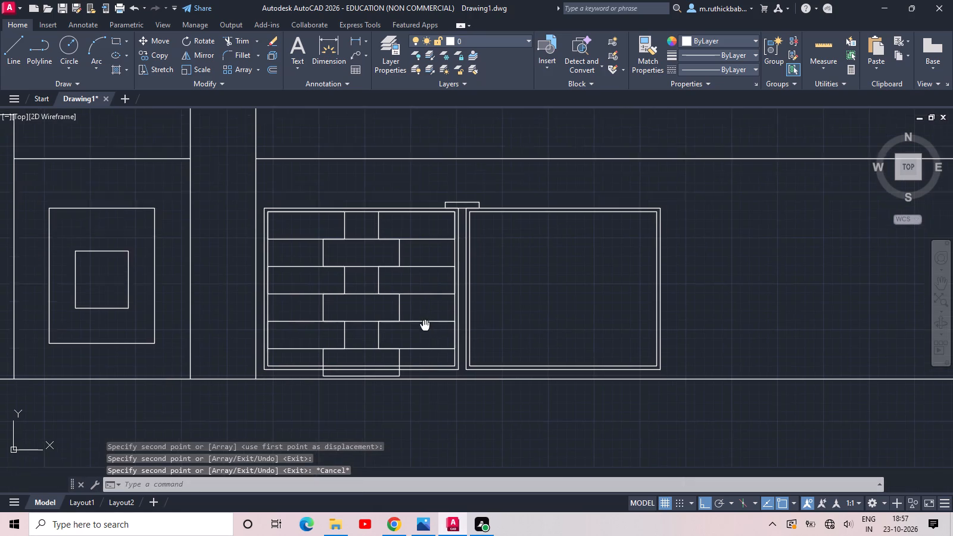
middle_click_drag(425, 325, 425, 322)
scroll(394, 383, "up", 2)
scroll(340, 359, "up", 1)
type("tr")
key("space")
key("space")
left_click(454, 311)
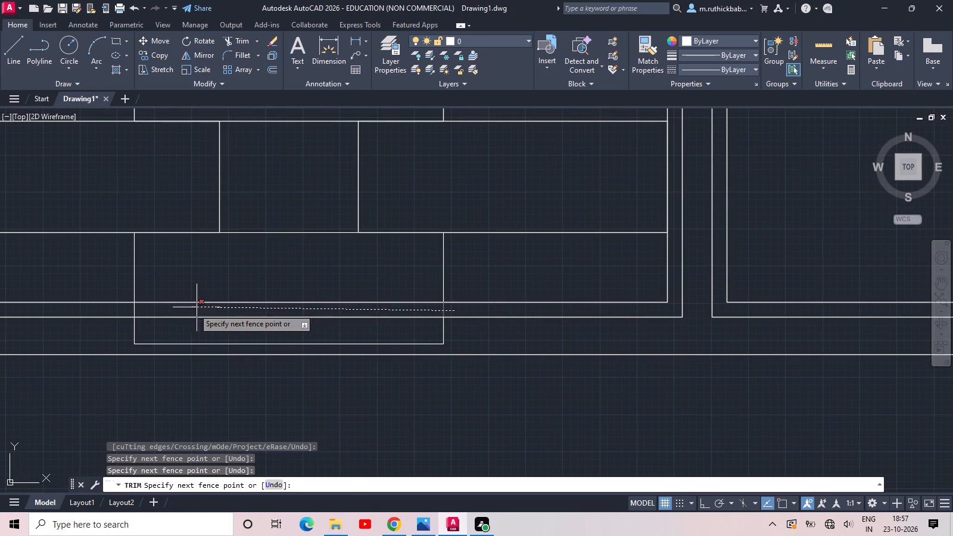
left_click(110, 310)
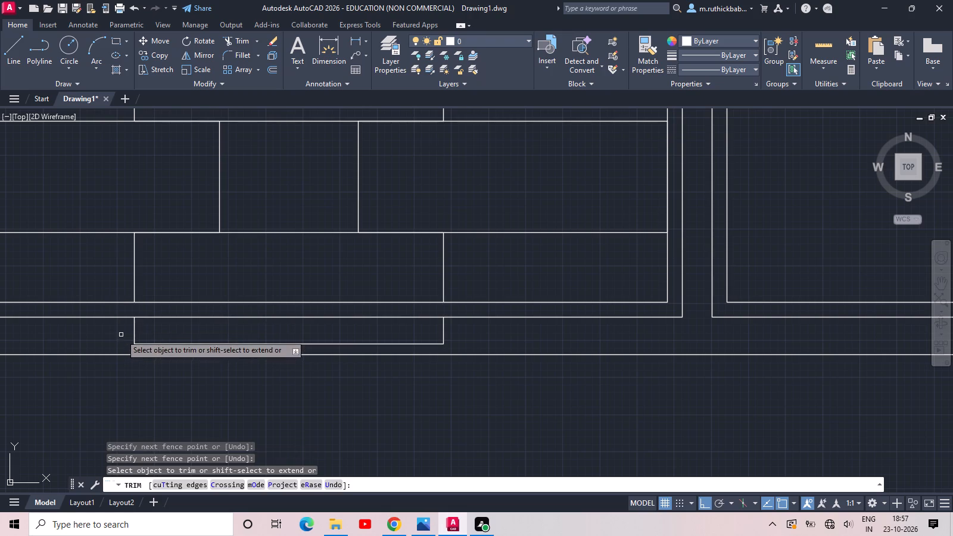
key("Escape")
Delete the leftover piece of the lowest middle rectangle below the left panel's outline.
left_click_drag(120, 327, 139, 336)
left_click(476, 353)
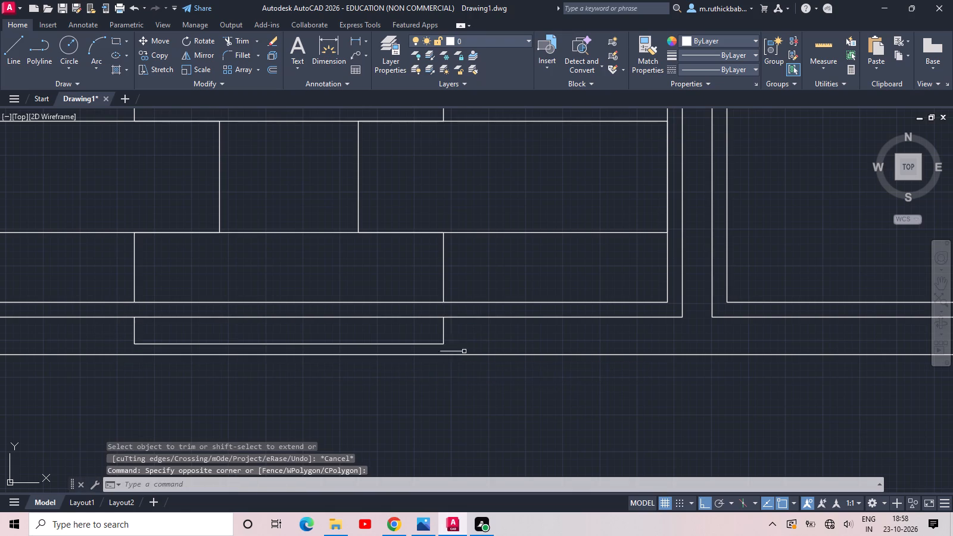
left_click(96, 288)
left_click(499, 367)
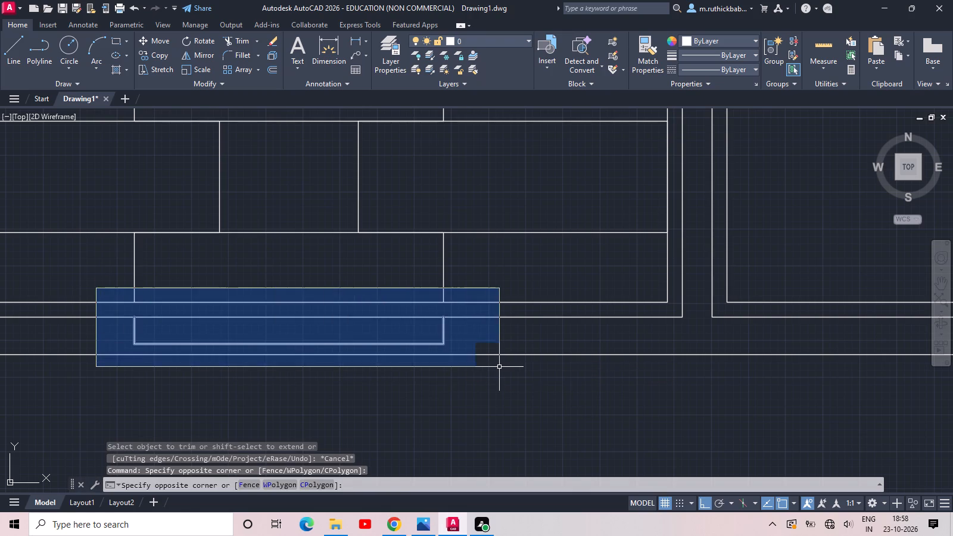
key("Delete")
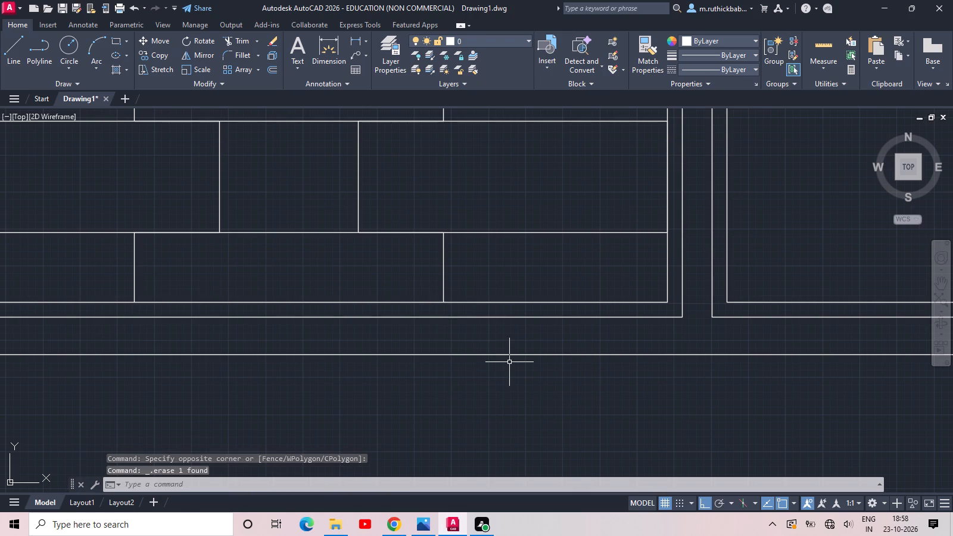
Hatch the upper-left brick of the left panel with the ANSI37 pattern.
scroll(407, 314, "down", 3)
middle_click_drag(396, 242, 362, 279)
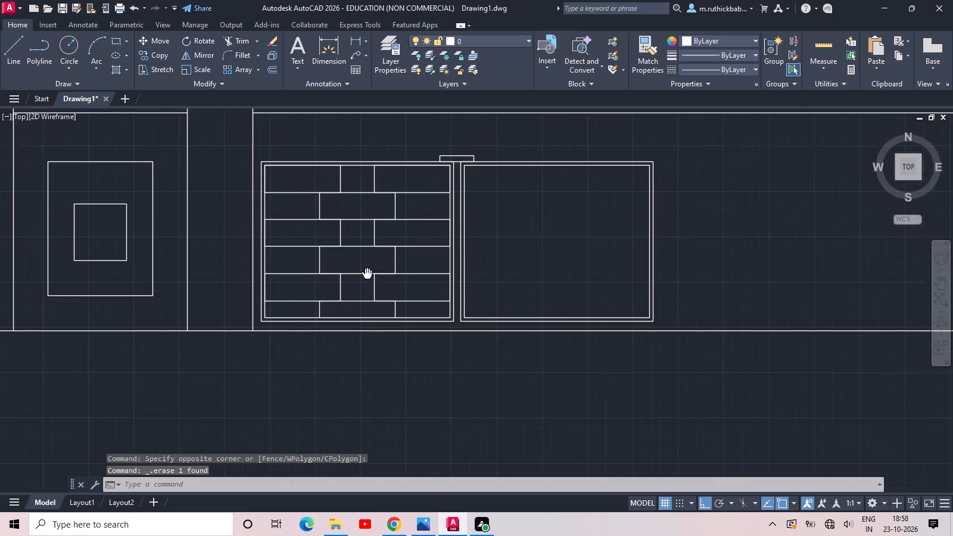
middle_click_drag(362, 279, 349, 299)
scroll(322, 206, "up", 2)
scroll(322, 207, "down", 1)
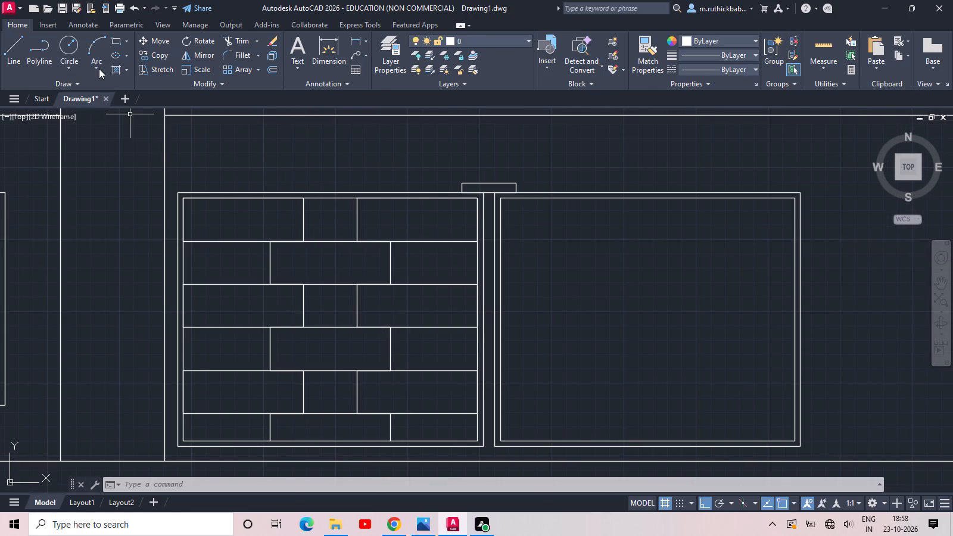
left_click(115, 71)
left_click(113, 67)
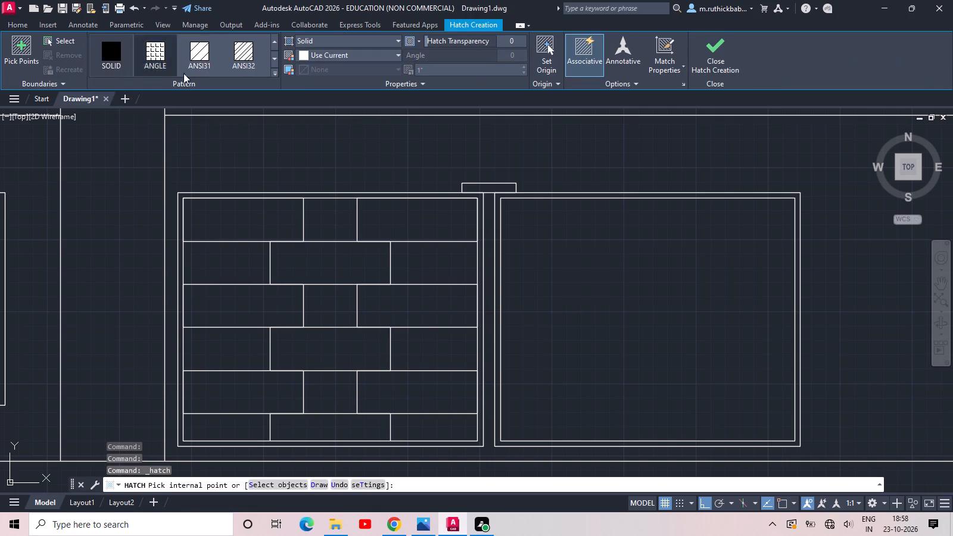
left_click(273, 61)
left_click(273, 61)
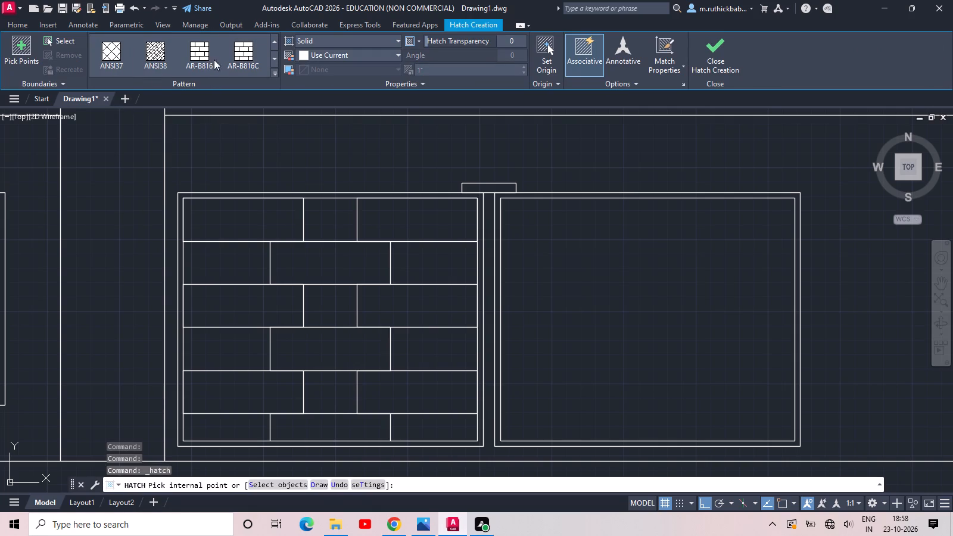
left_click(105, 49)
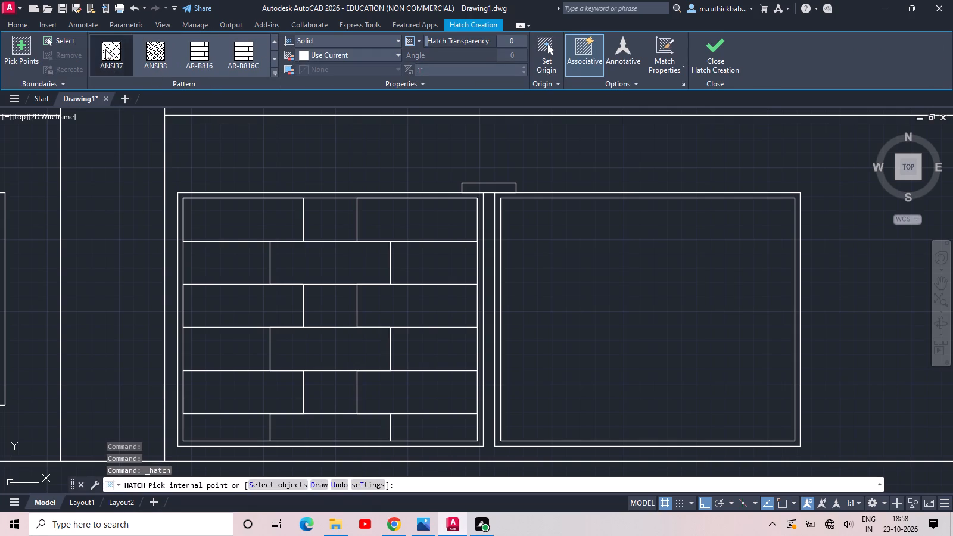
left_click(240, 224)
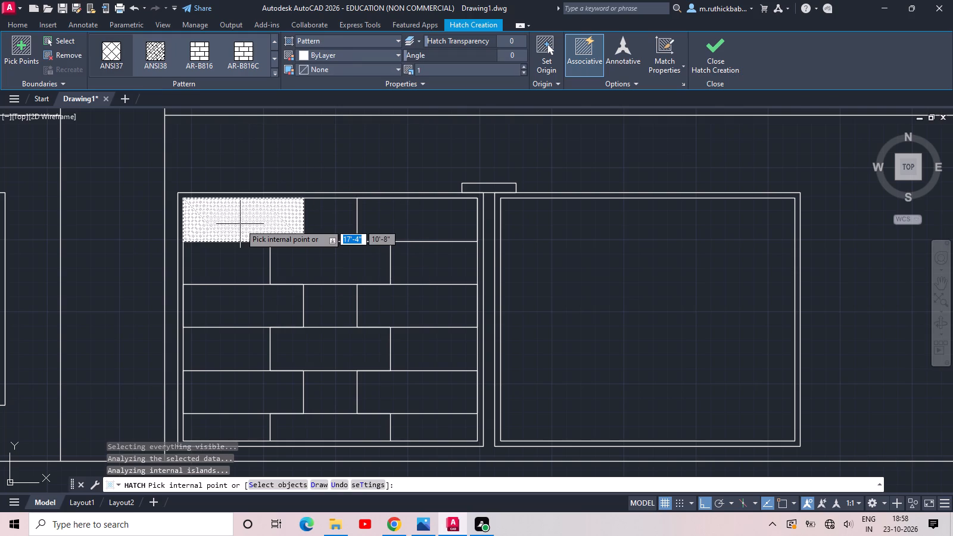
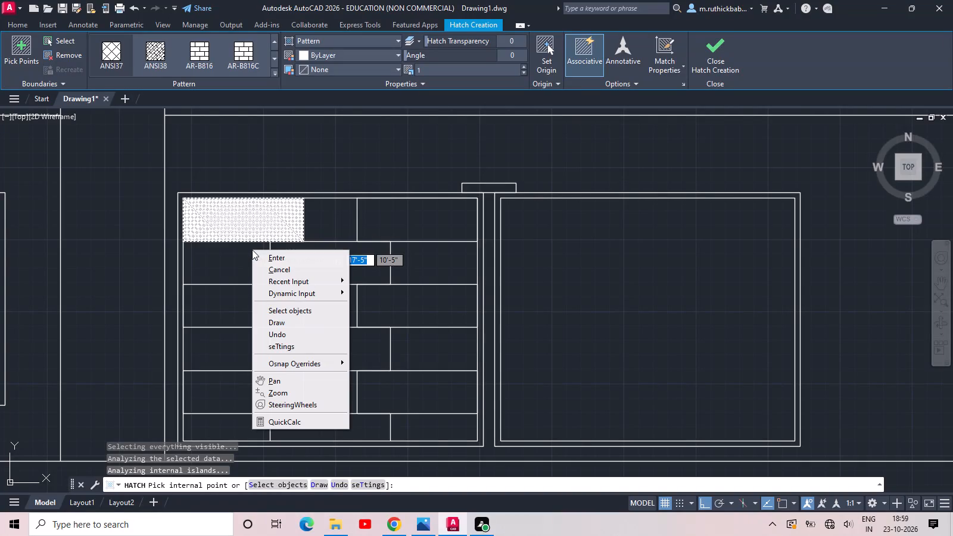
Leave the Hatch command and undo the hatch in the left panel's upper-left brick.
left_click(169, 204)
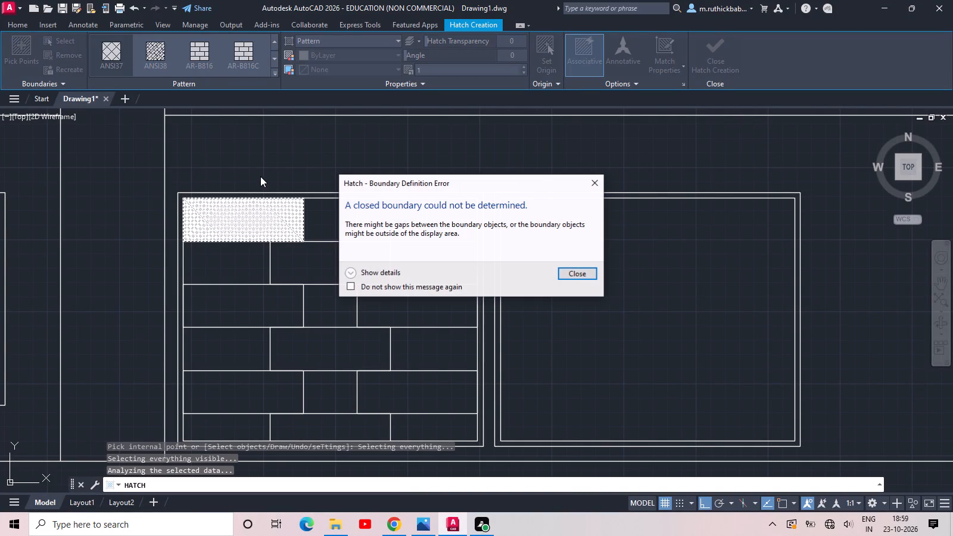
left_click(584, 270)
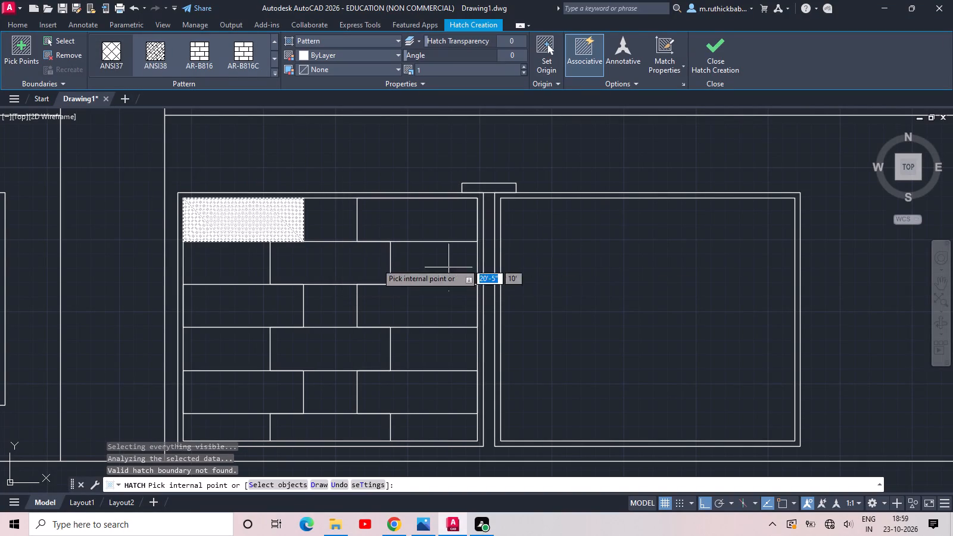
key("ctrl+z")
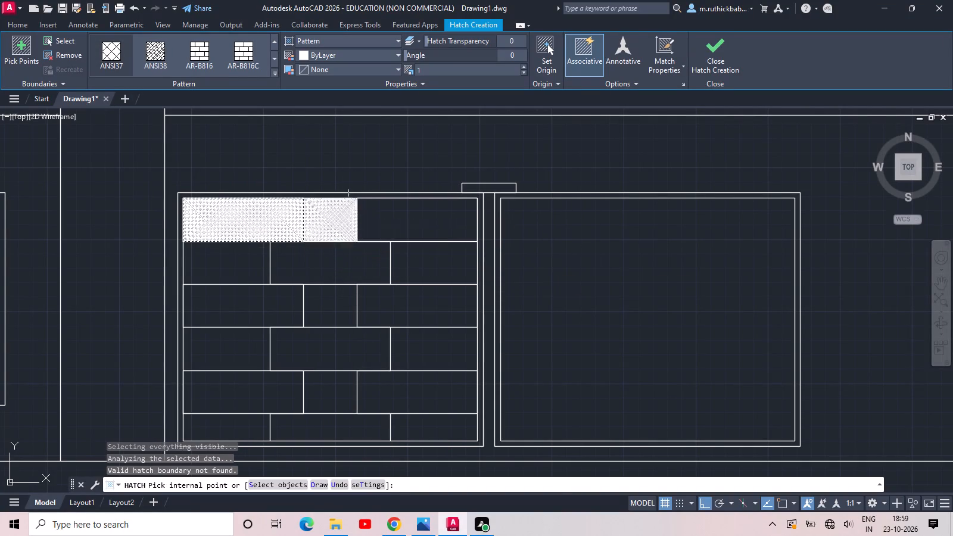
key("ctrl+z")
key("Escape")
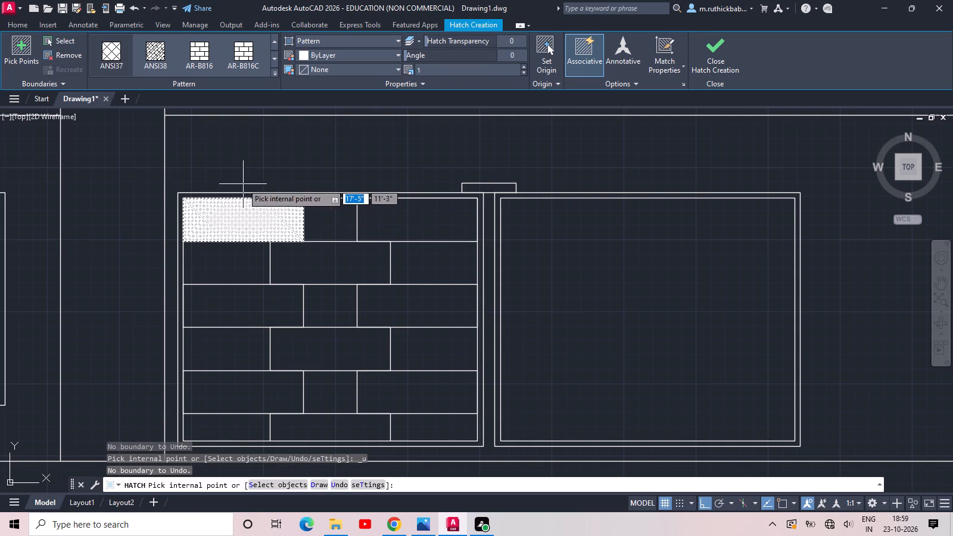
left_click(133, 8)
Hatch the left panel's upper-left brick again with the ANSI37 pattern.
left_click(113, 69)
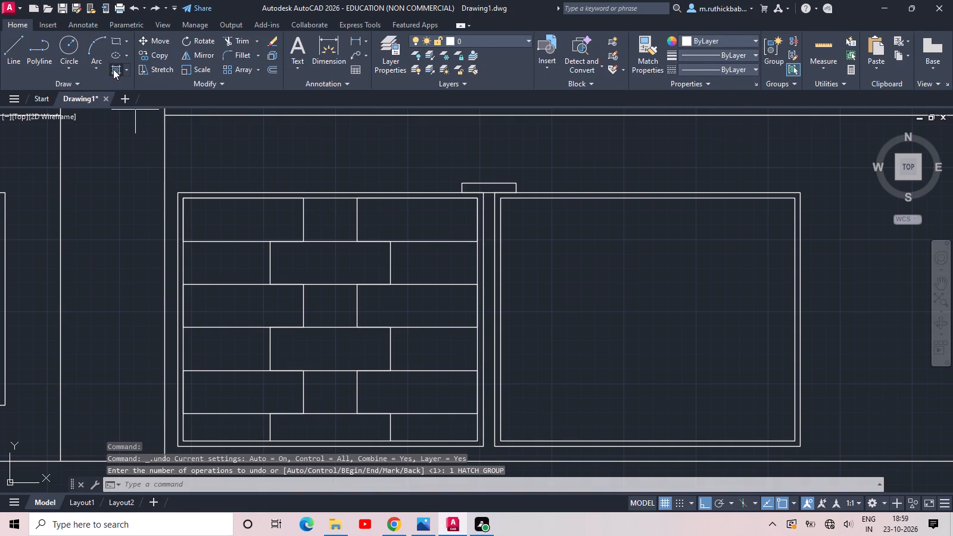
scroll(205, 43, "down", 2)
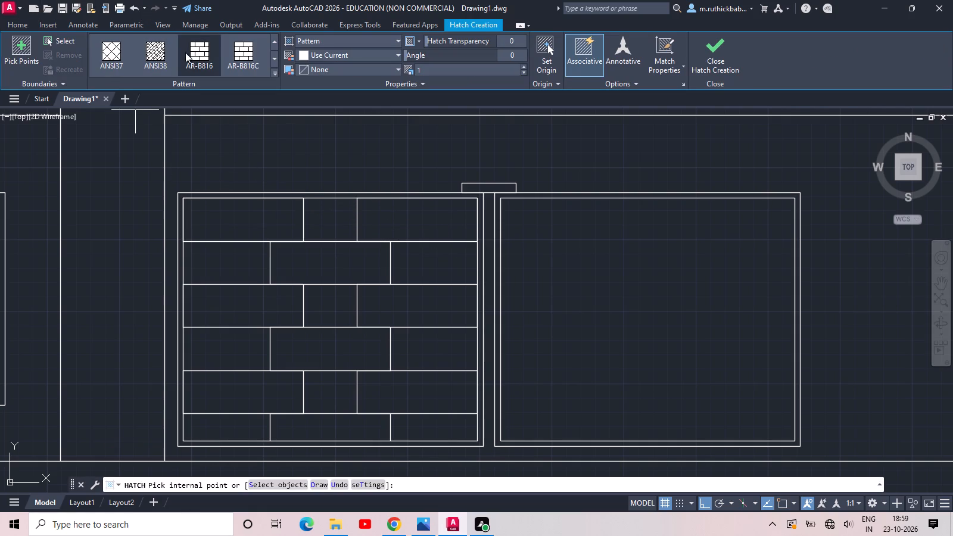
left_click(107, 57)
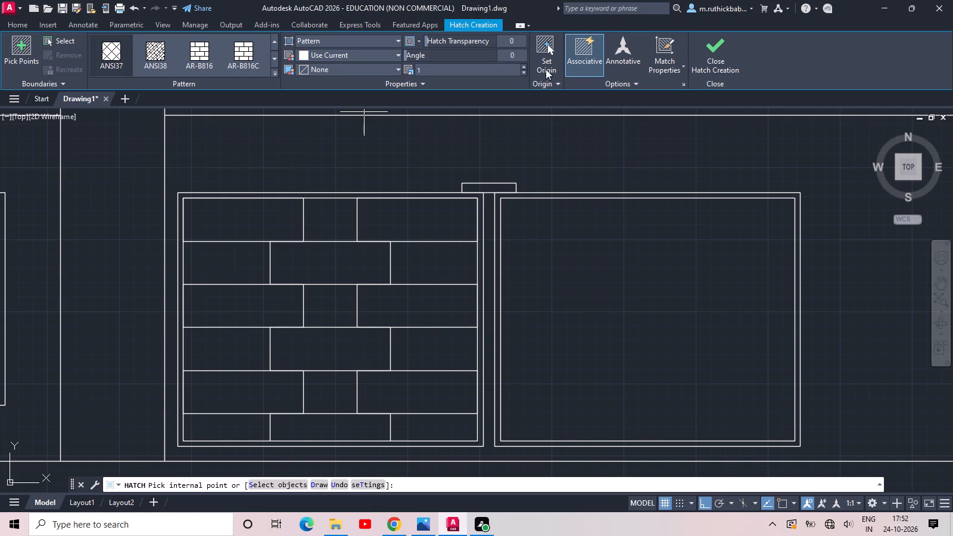
left_click(525, 64)
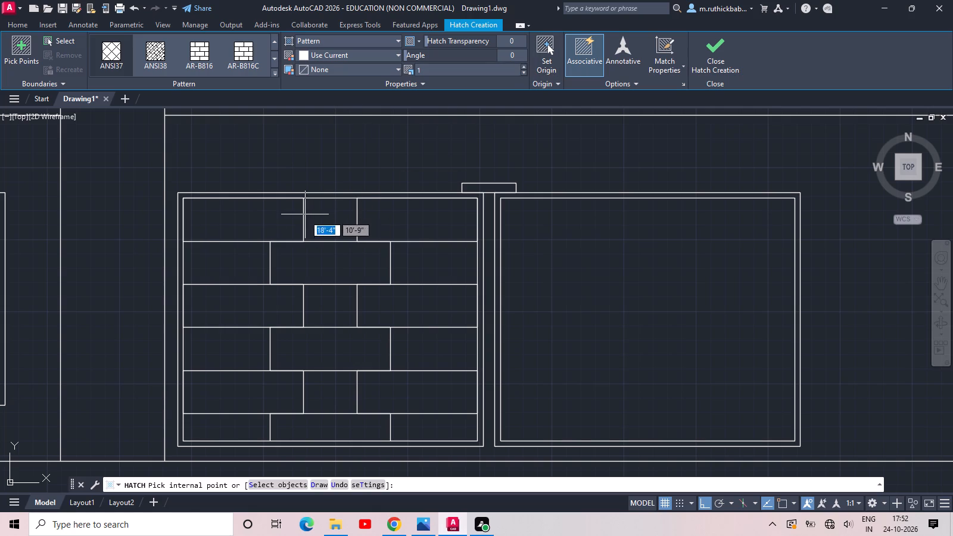
left_click(220, 218)
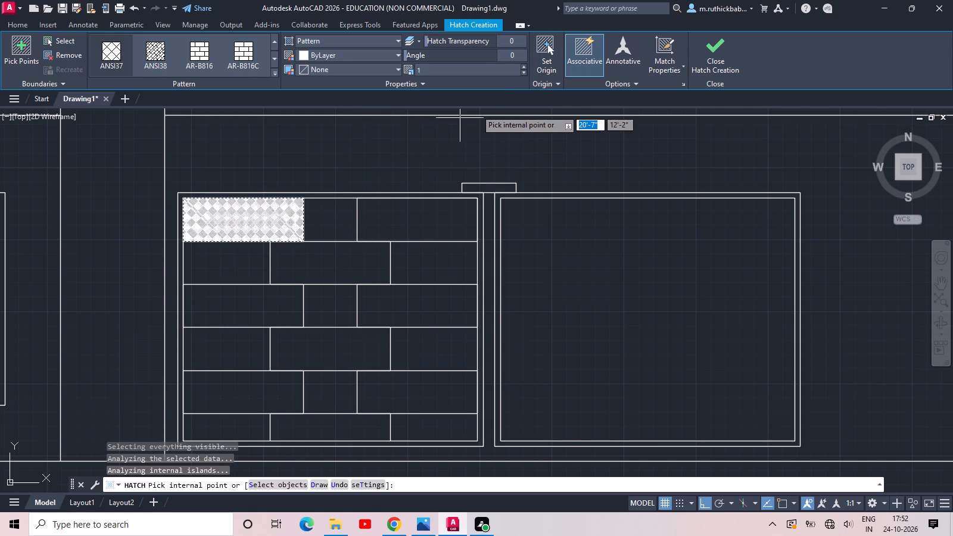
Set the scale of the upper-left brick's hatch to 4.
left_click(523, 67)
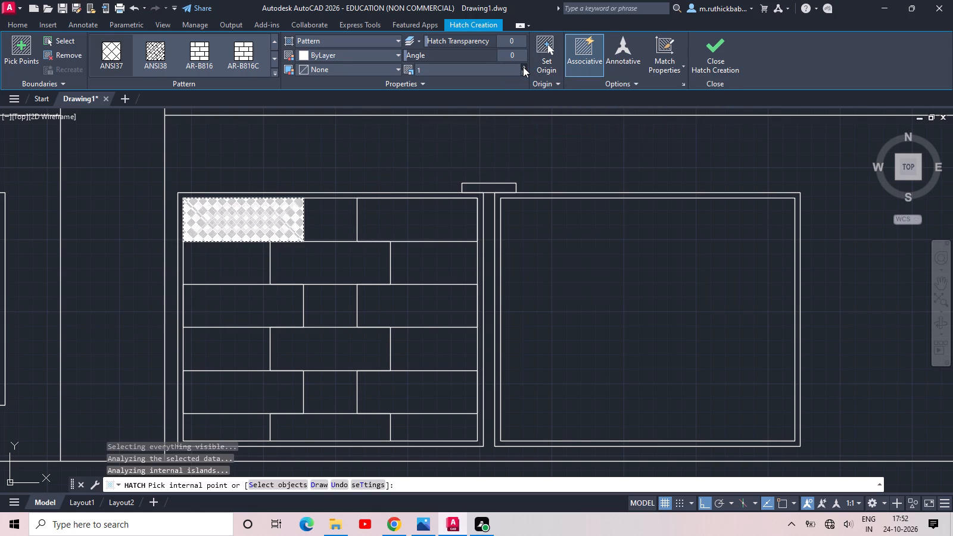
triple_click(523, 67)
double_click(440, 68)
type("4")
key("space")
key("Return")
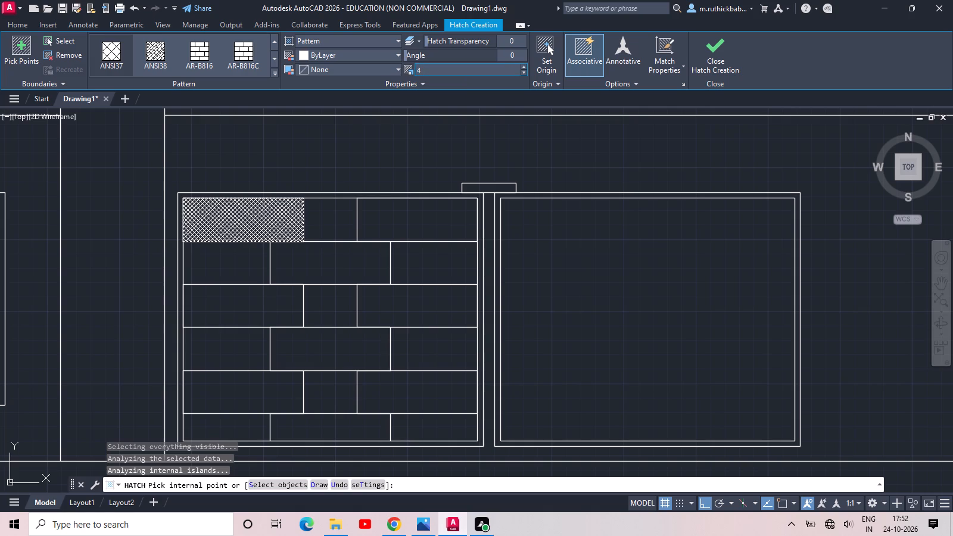
Set the scale of the upper-left brick's hatch to 12.
double_click(428, 70)
type("12")
key("Return")
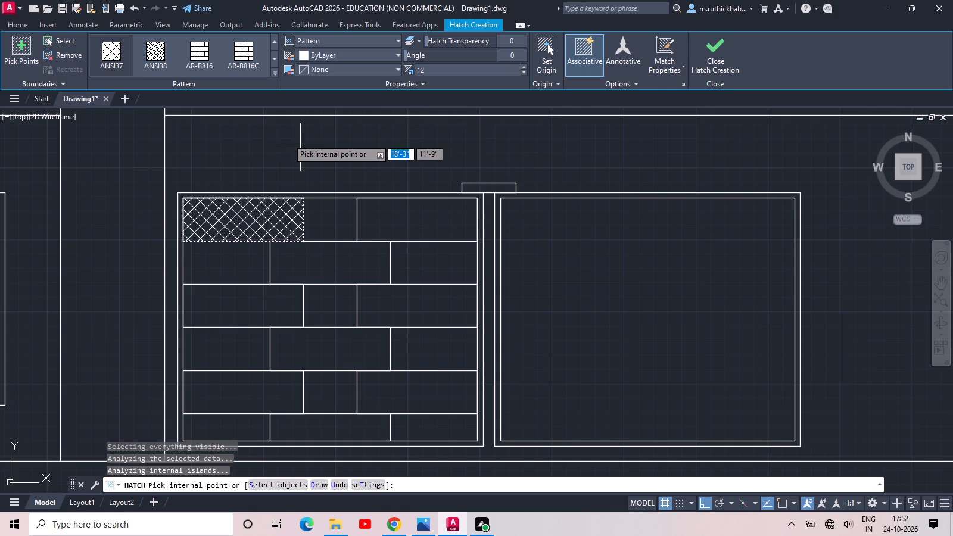
Hatch the remaining eight staggered bricks of the left panel with ANSI37 at scale 12, down to the cut bottom brick.
left_click(108, 52)
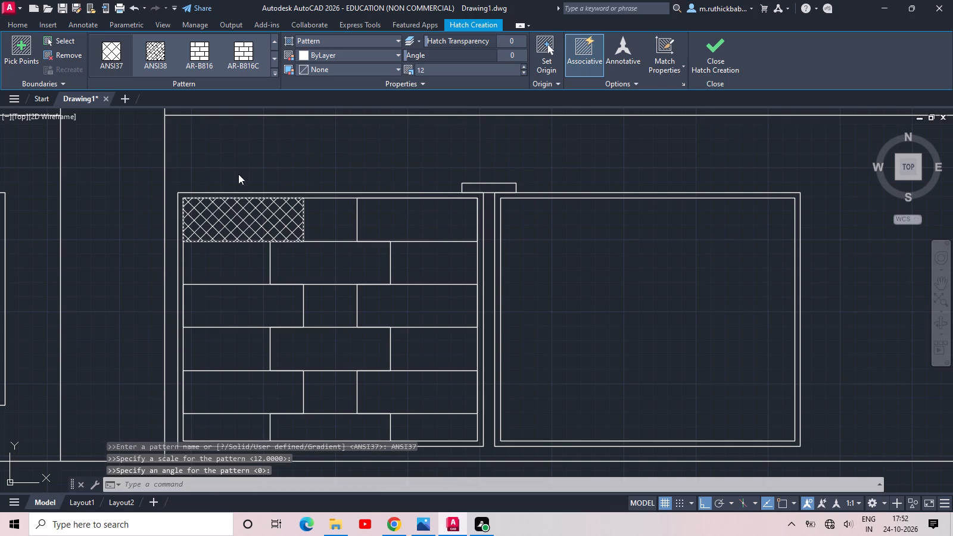
left_click(407, 216)
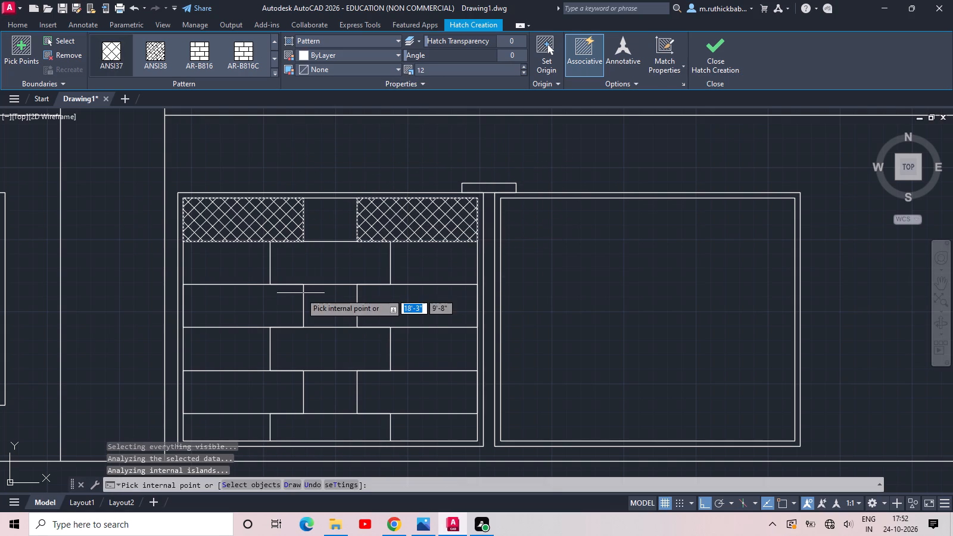
left_click(322, 267)
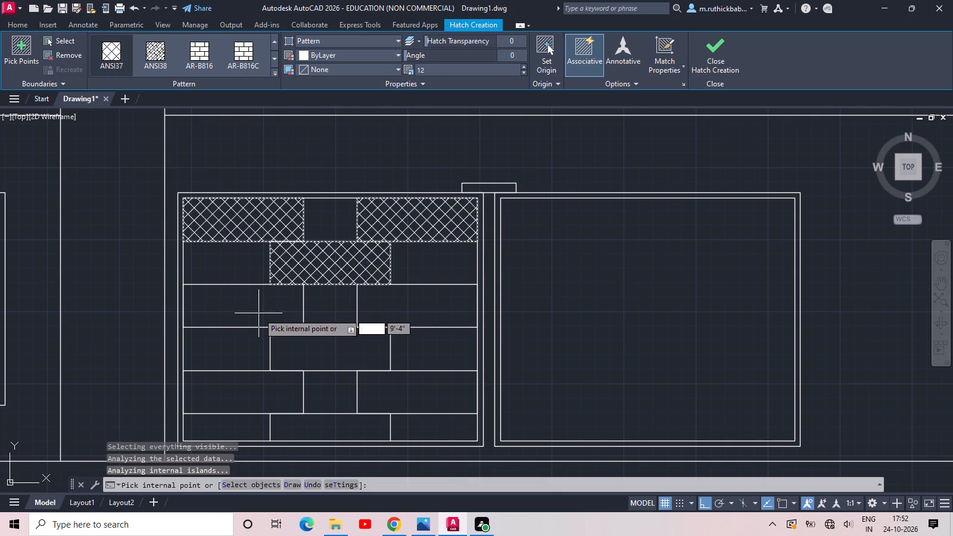
left_click(260, 310)
left_click(422, 301)
left_click(315, 346)
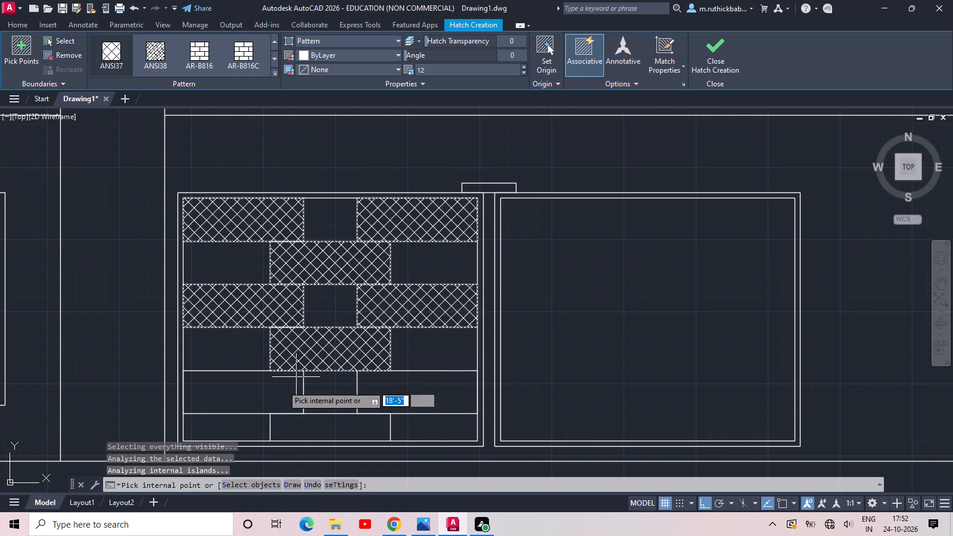
left_click(260, 388)
left_click(390, 390)
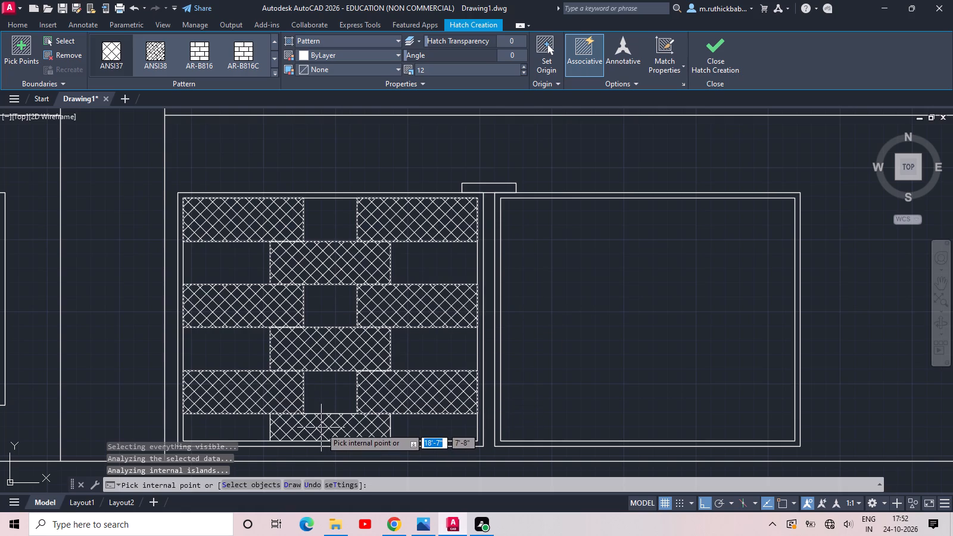
left_click(321, 428)
key("Escape")
key("Escape")
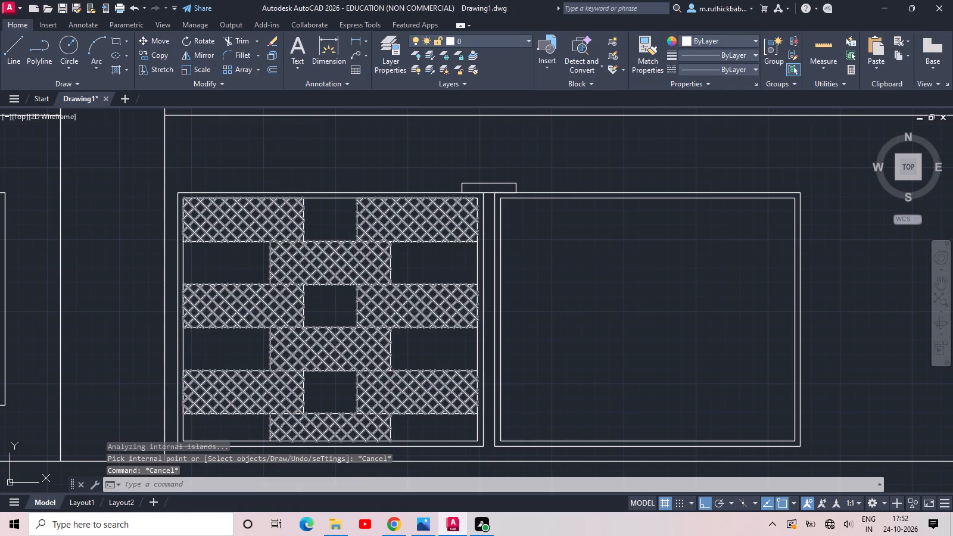
Copy the eight full brick rectangles into the right panel, from the left panel's outer lower-right corner to the right panel's matching corner.
left_click(479, 198)
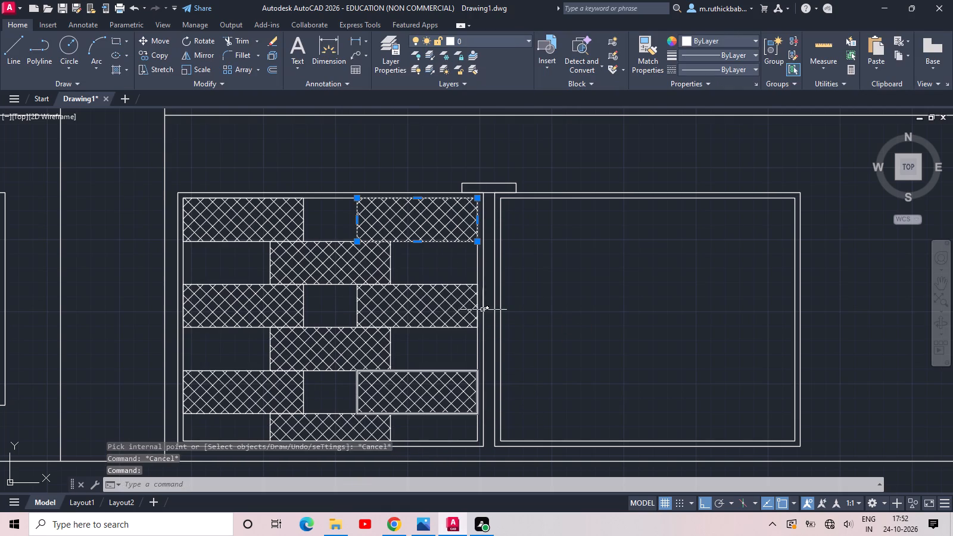
key("Escape")
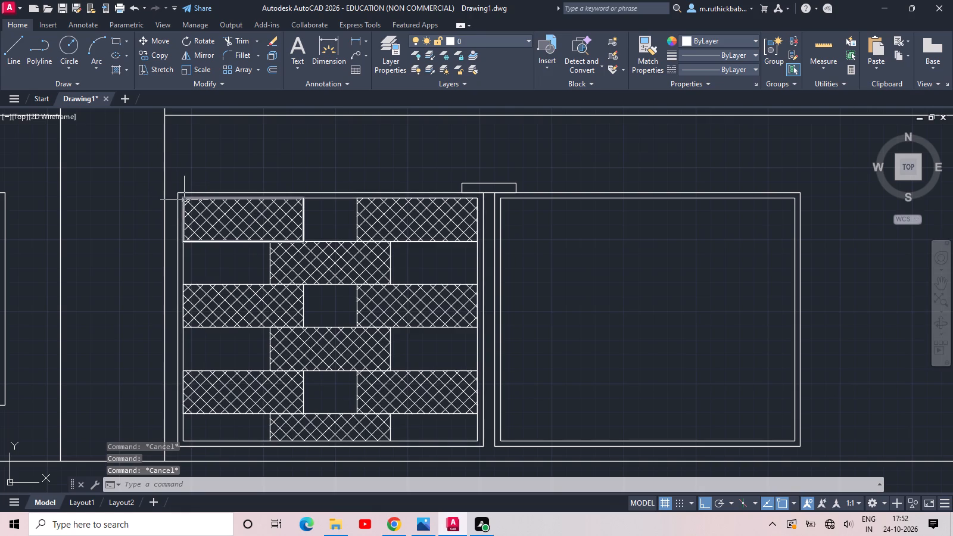
left_click(180, 197)
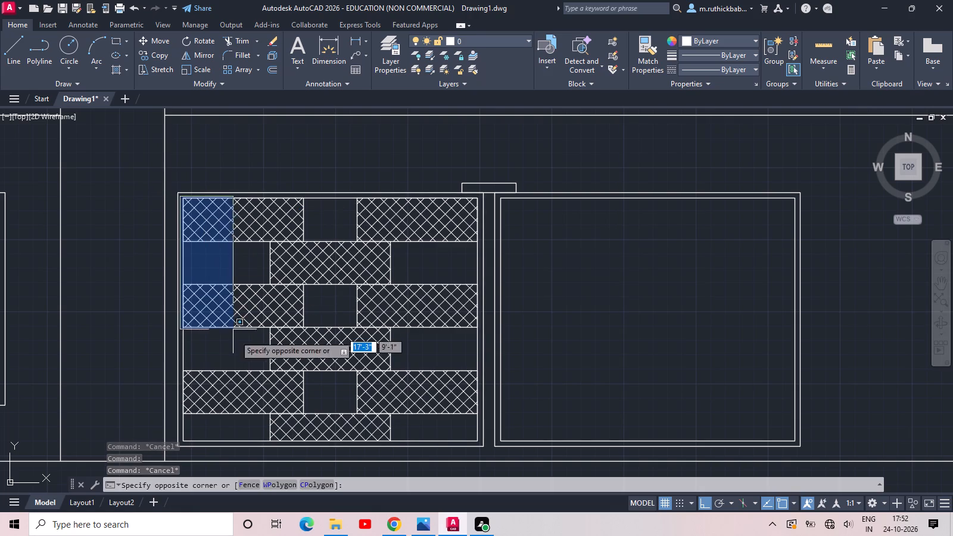
left_click(480, 441)
key("c")
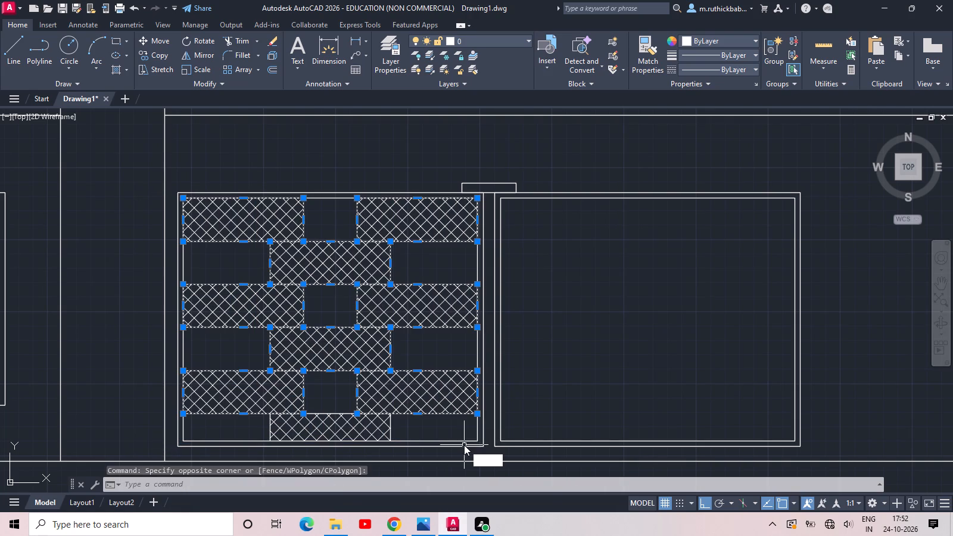
type("o")
key("space")
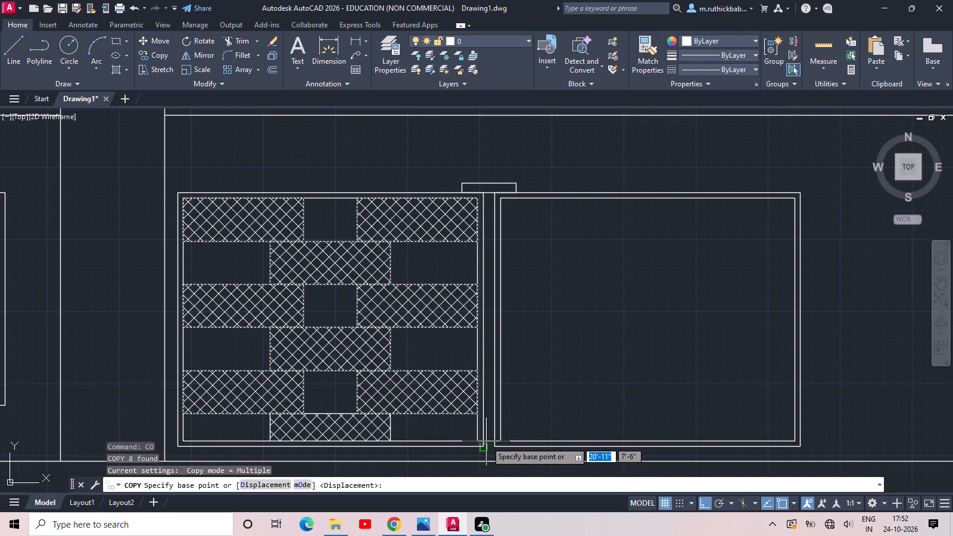
left_click(483, 445)
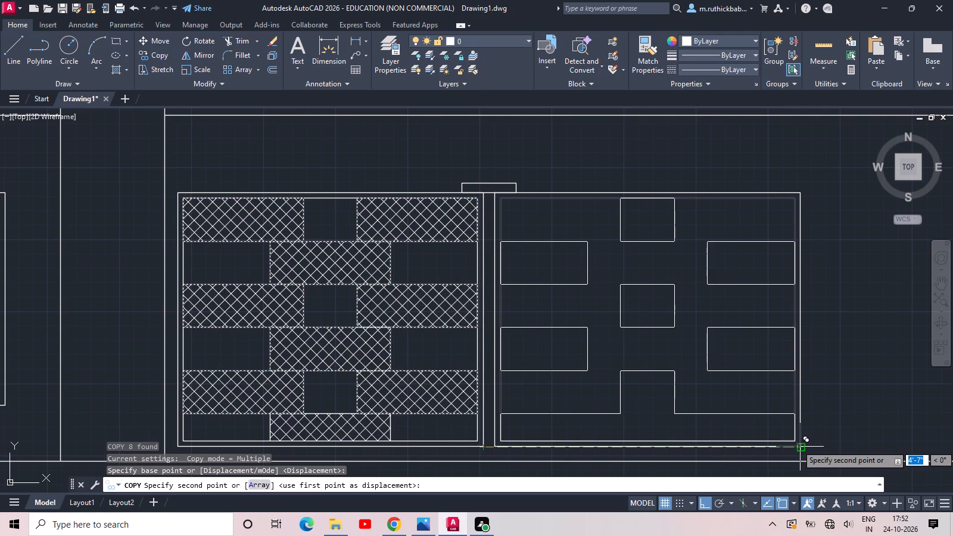
left_click(797, 445)
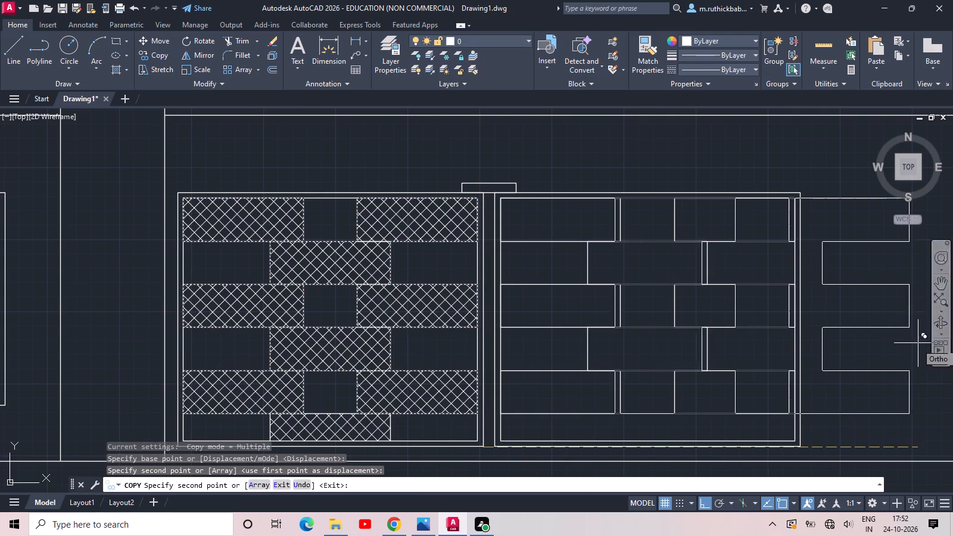
key("Escape")
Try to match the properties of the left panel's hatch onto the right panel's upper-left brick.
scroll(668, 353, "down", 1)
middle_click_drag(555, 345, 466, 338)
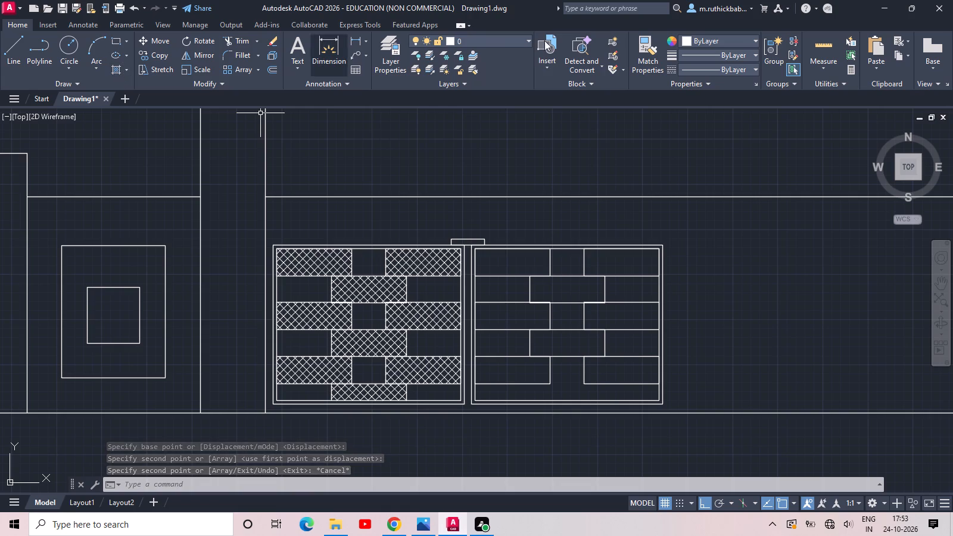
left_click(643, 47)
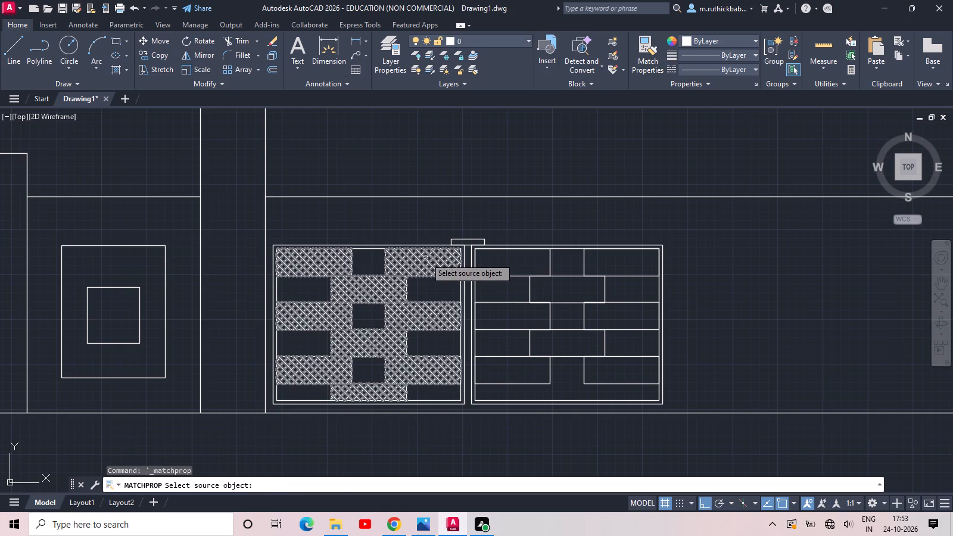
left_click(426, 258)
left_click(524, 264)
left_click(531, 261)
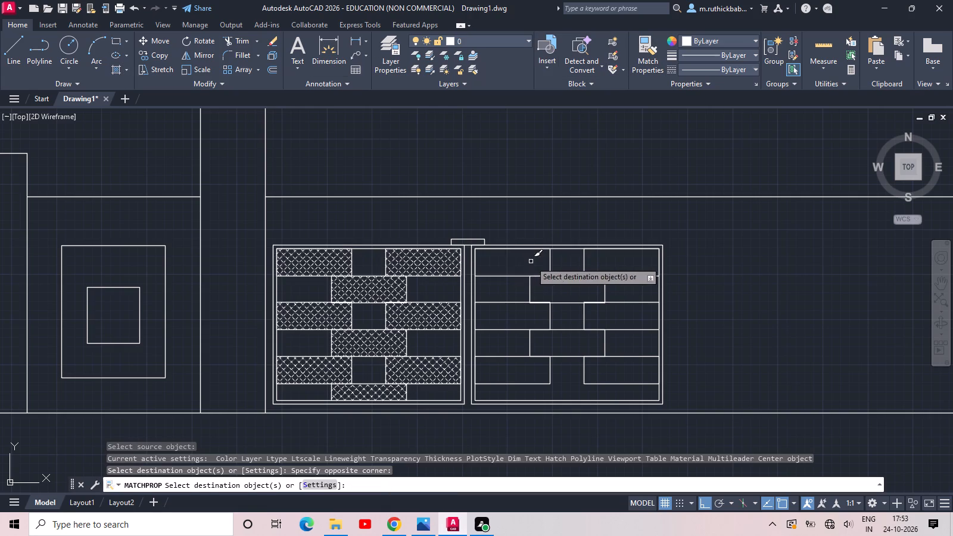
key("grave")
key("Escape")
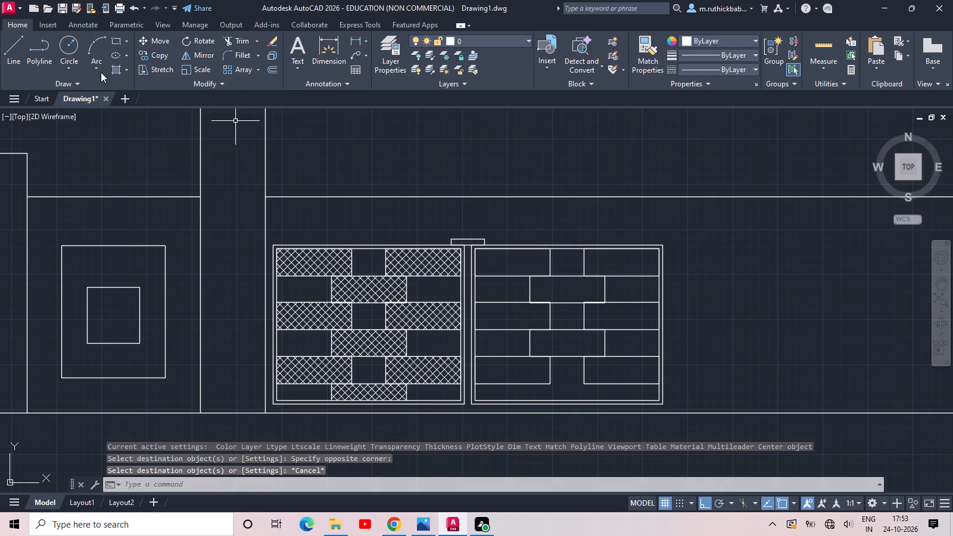
Hatch the eight full bricks of the right panel with ANSI37 at scale 12.
left_click(118, 69)
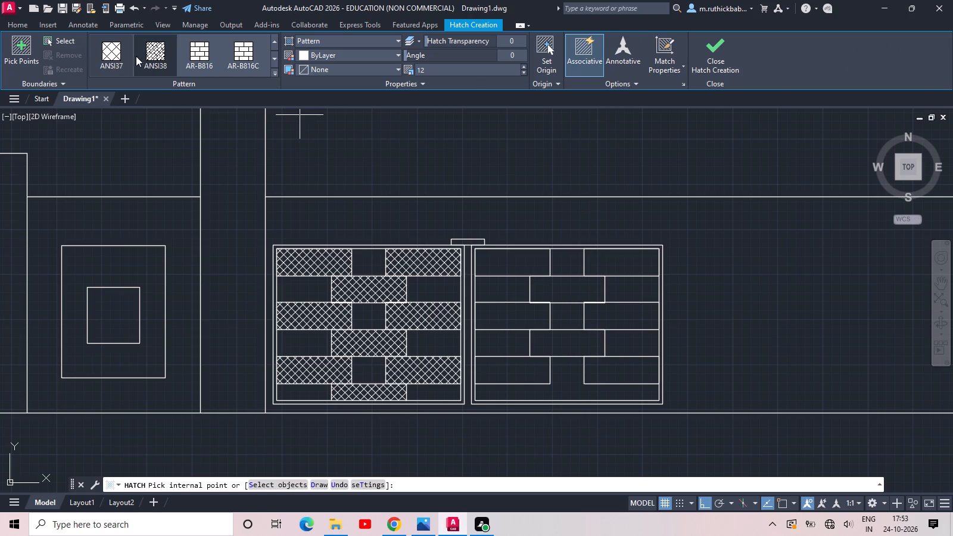
left_click(515, 261)
left_click(602, 267)
left_click(573, 289)
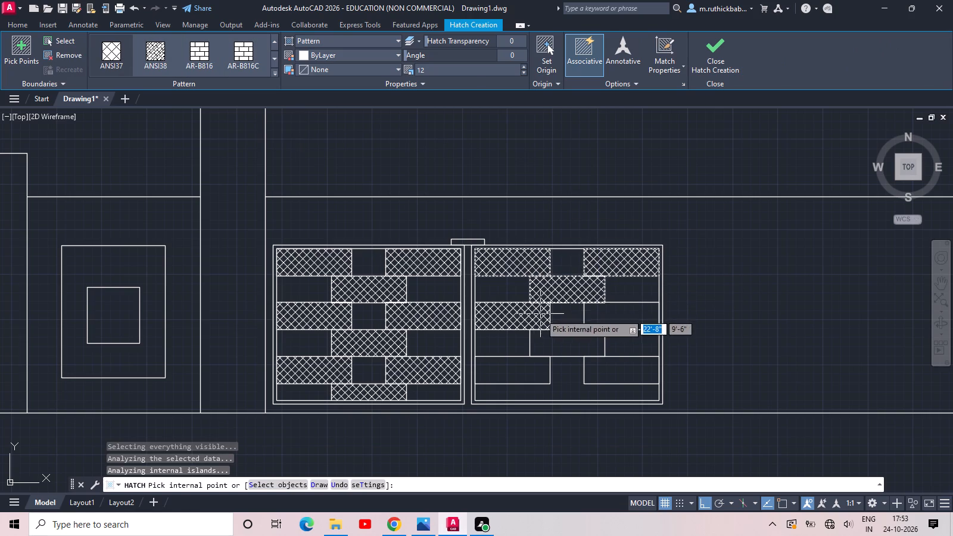
left_click(527, 316)
left_click(615, 316)
left_click(568, 342)
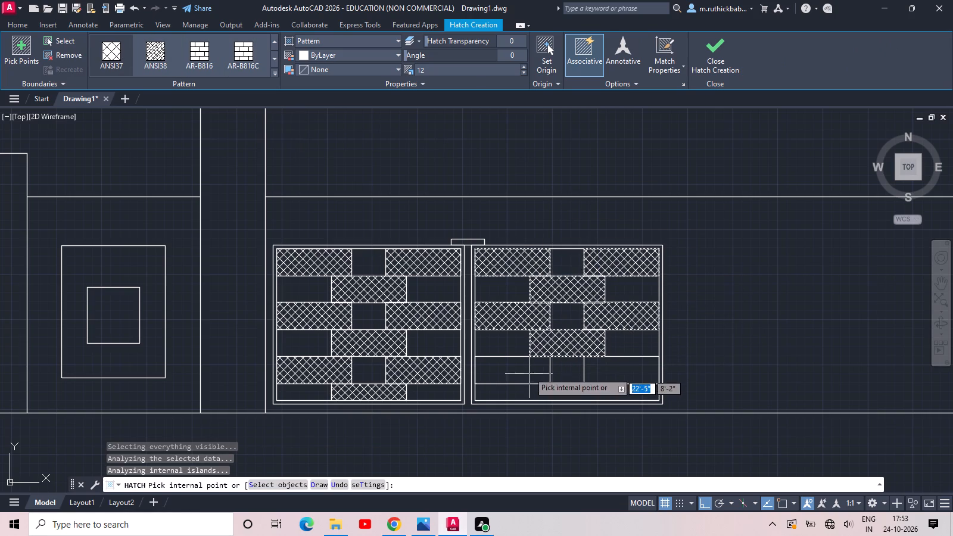
left_click(529, 370)
left_click(626, 375)
key("Escape")
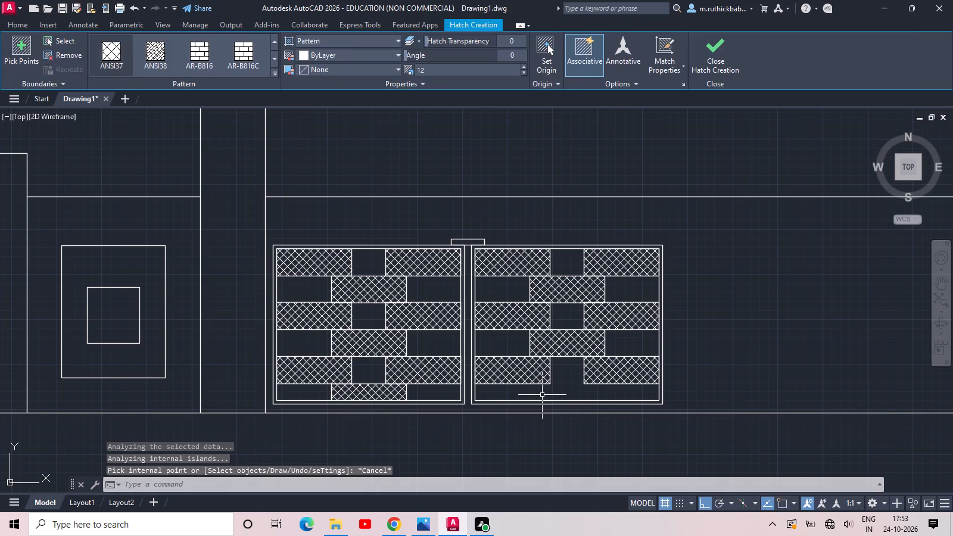
Copy the cut bottom brick rectangle from the left panel's outer lower-right corner to the right panel's matching corner.
scroll(367, 388, "up", 3)
middle_click_drag(368, 389, 375, 379)
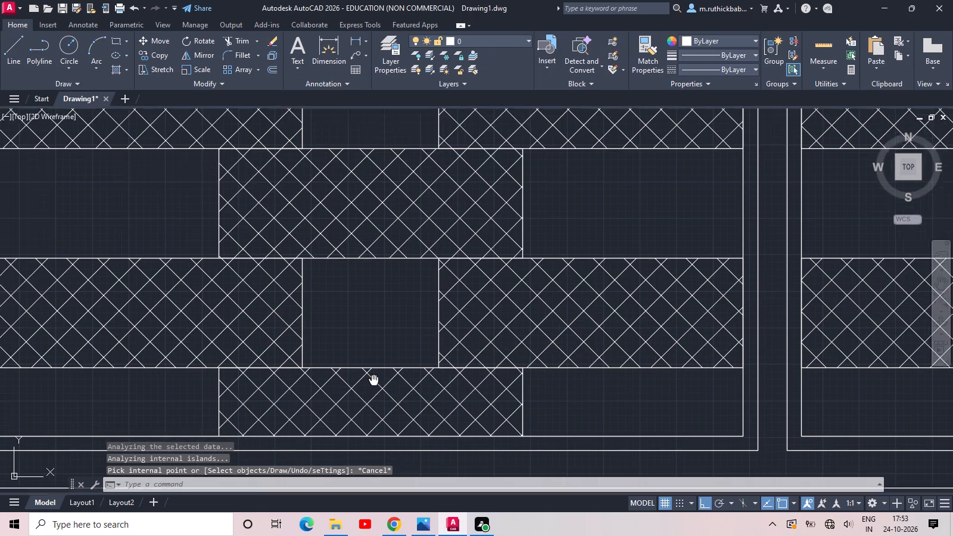
middle_click_drag(375, 379, 375, 378)
left_click(379, 362)
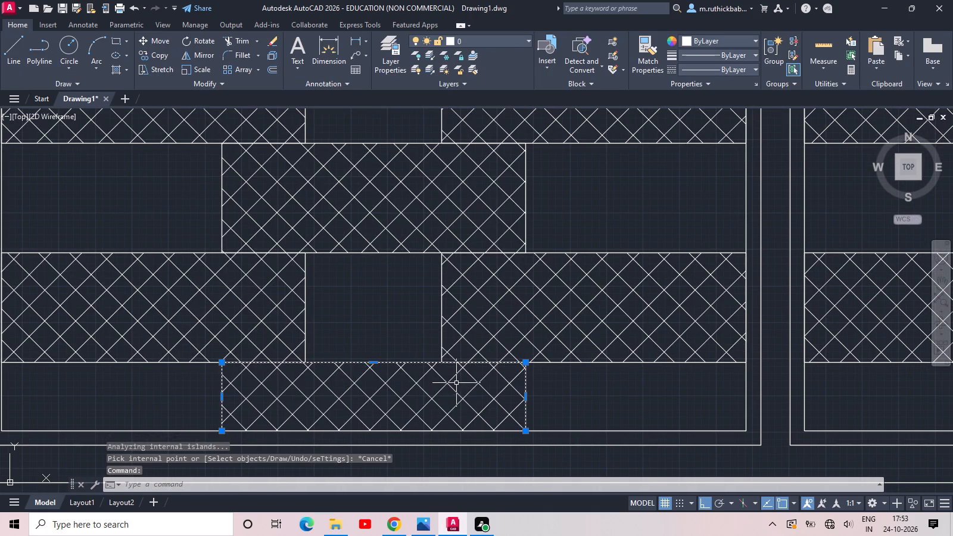
key("c")
key("o")
key("space")
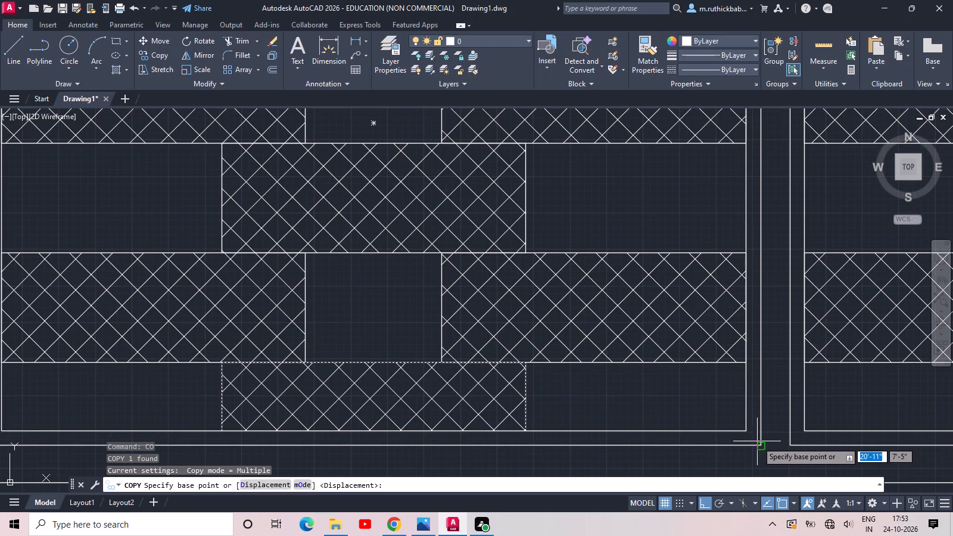
left_click(758, 445)
scroll(776, 438, "down", 2)
middle_click_drag(831, 431, 476, 415)
scroll(831, 431, "down", 1)
scroll(622, 424, "up", 2)
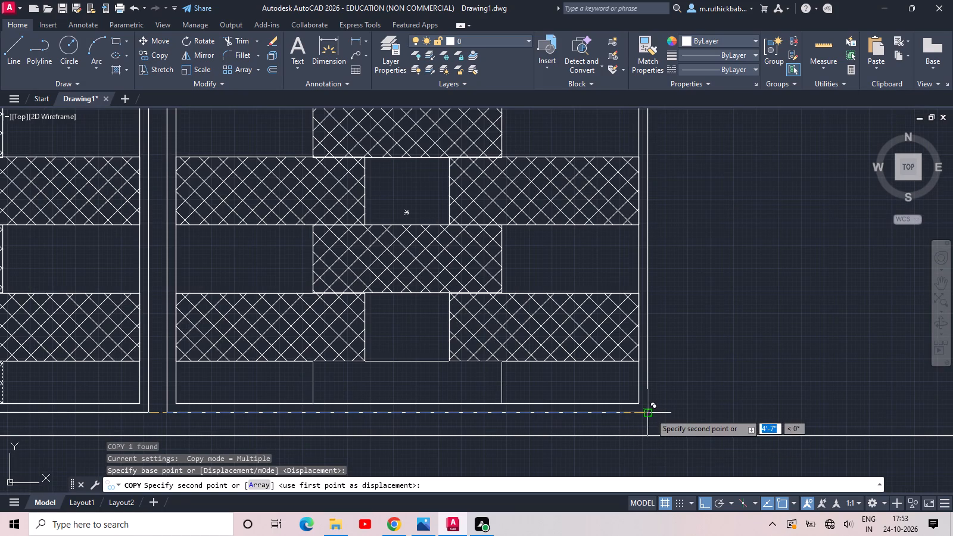
left_click(650, 413)
key("Escape")
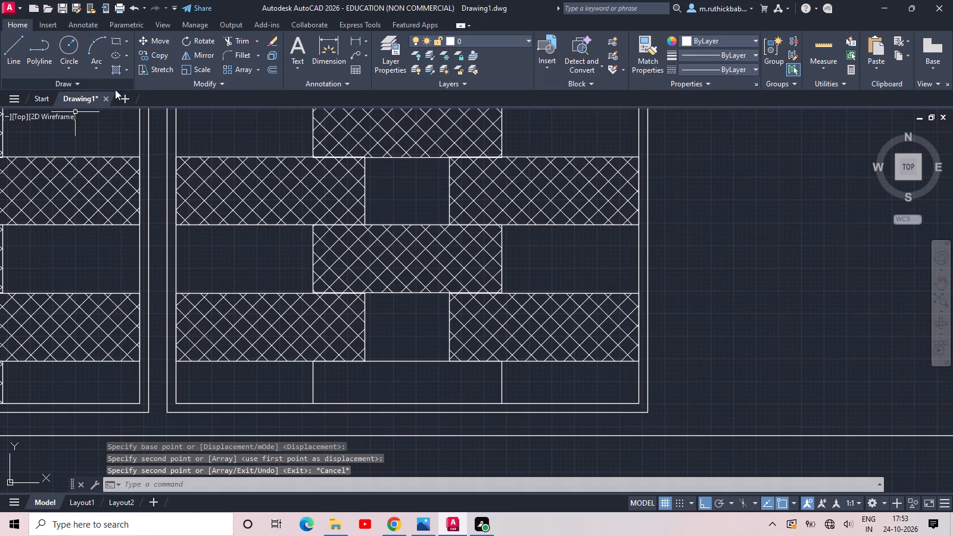
Hatch the right panel's cut bottom brick with ANSI37 at scale 12.
left_click(118, 71)
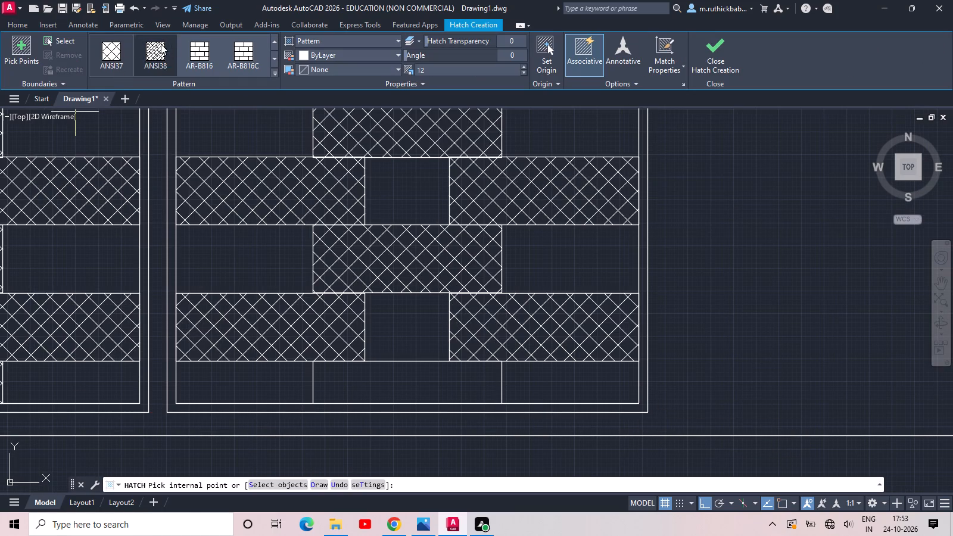
left_click(113, 51)
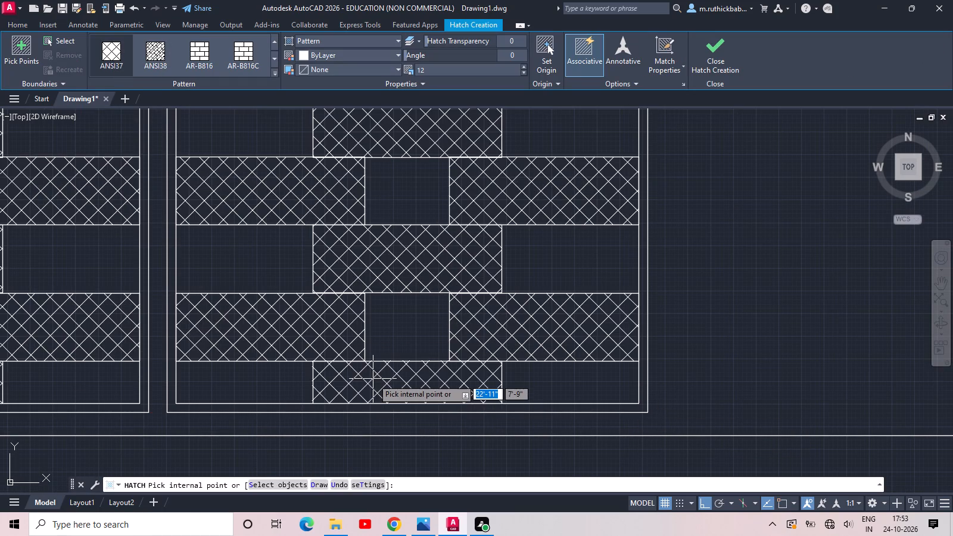
left_click(373, 379)
scroll(396, 348, "down", 2)
key("Escape")
Copy the leftmost pillar's top line across the second pillar, from the first pillar's lower-right corner to the second's.
middle_click_drag(370, 341, 475, 330)
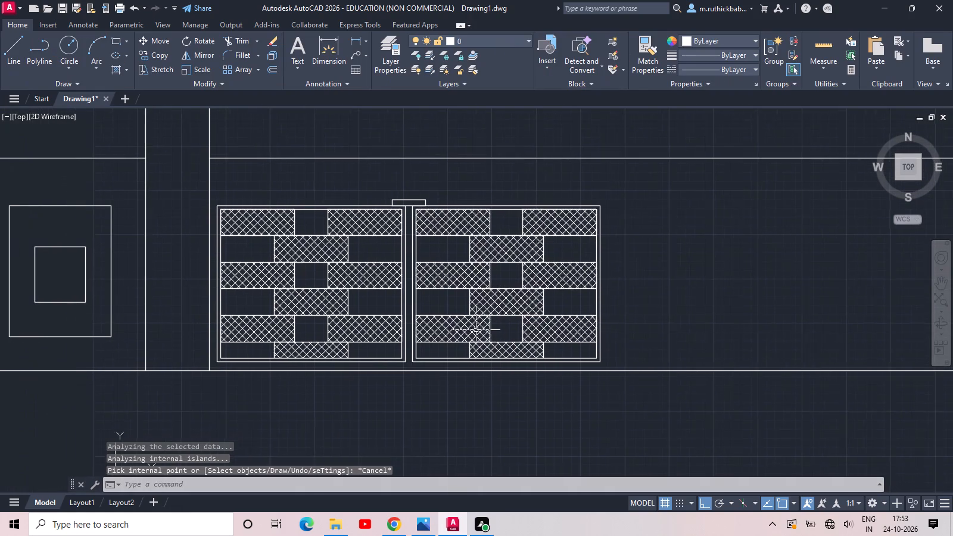
scroll(410, 291, "down", 1)
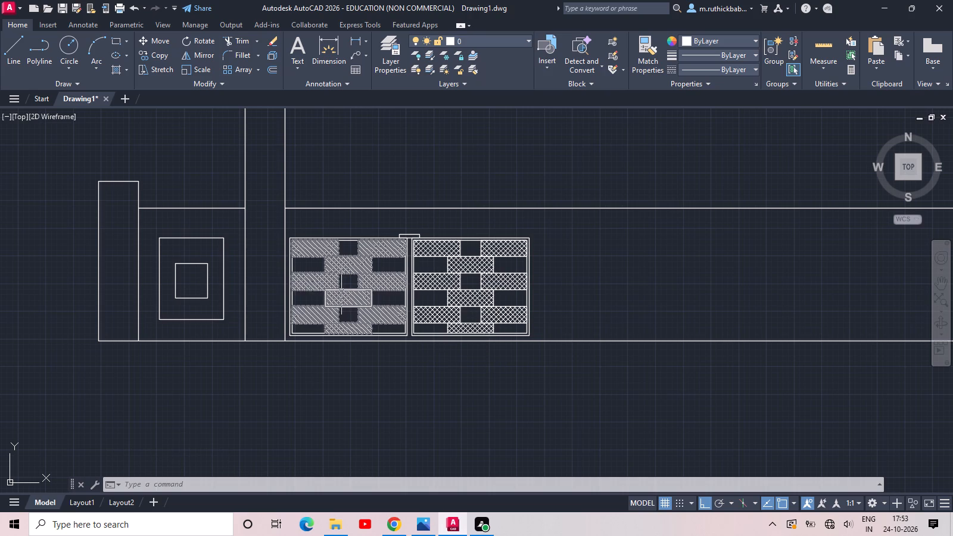
middle_click_drag(341, 291, 397, 293)
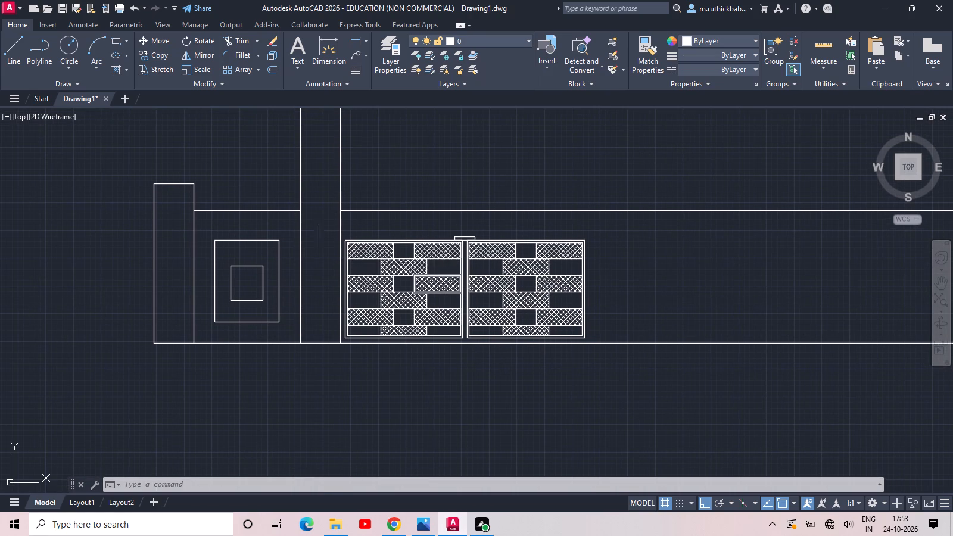
middle_click_drag(312, 222, 305, 324)
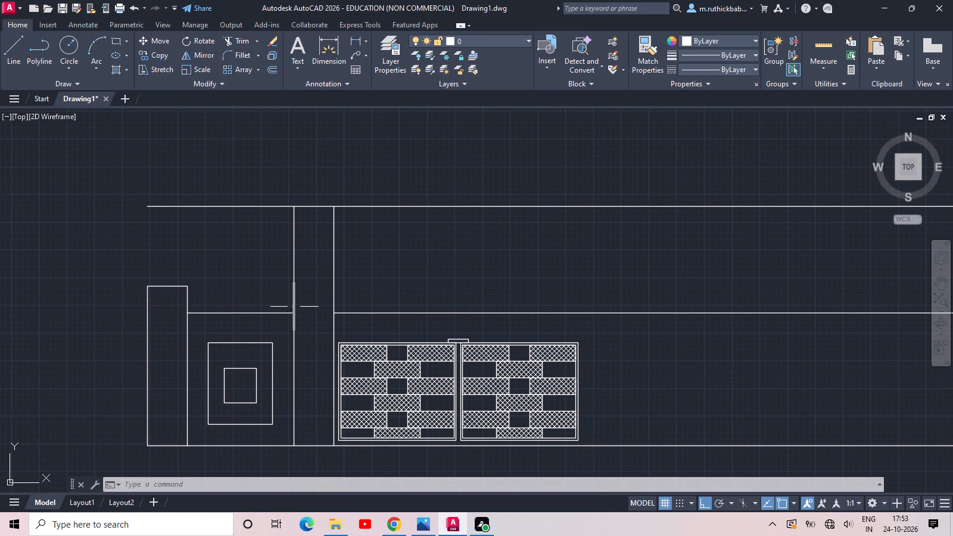
type("co")
key("space")
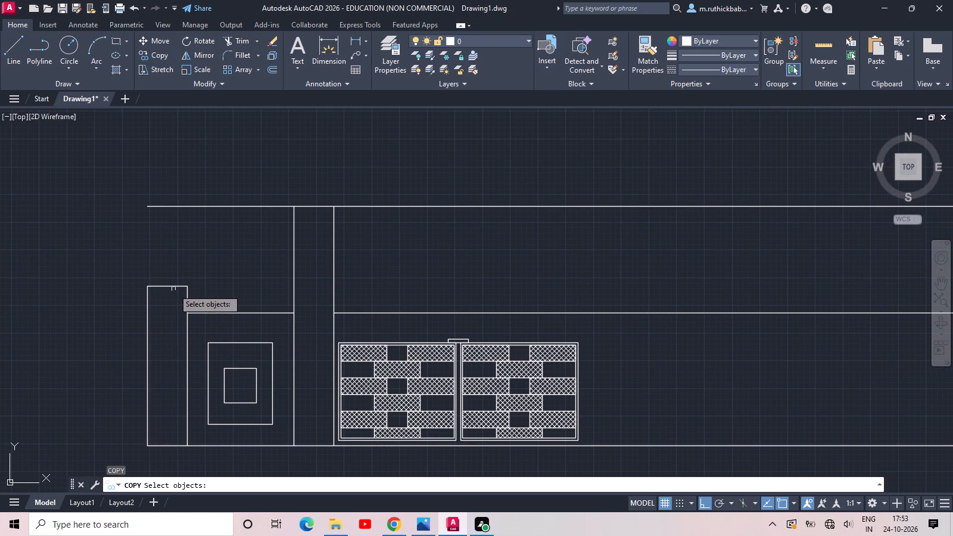
left_click(172, 285)
key("space")
middle_click_drag(195, 448, 195, 448)
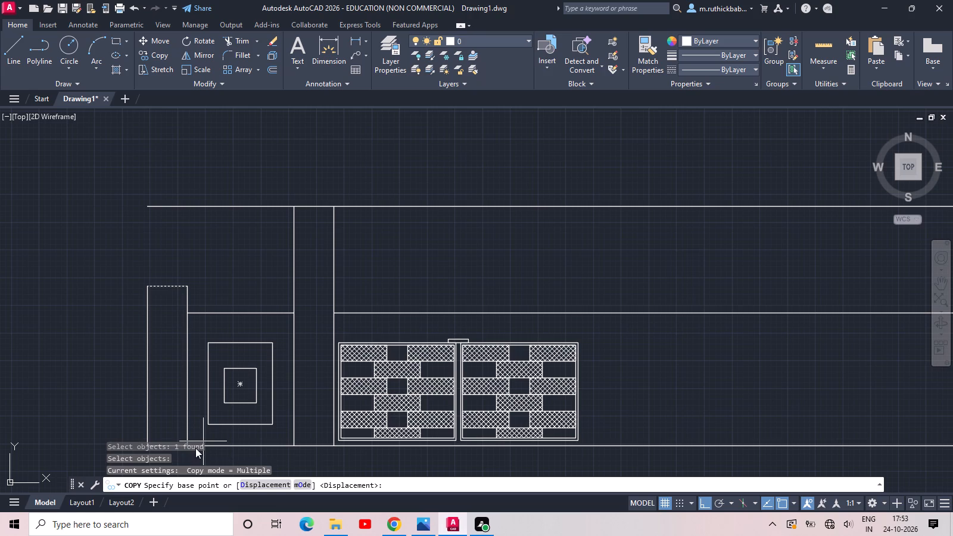
middle_click_drag(195, 448, 217, 421)
middle_click_drag(216, 420, 241, 395)
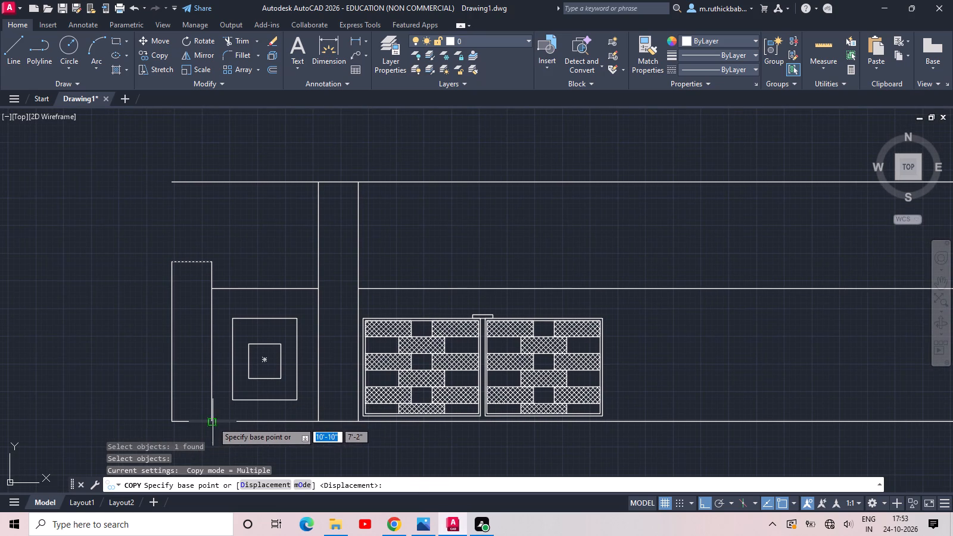
left_click(213, 422)
left_click(359, 419)
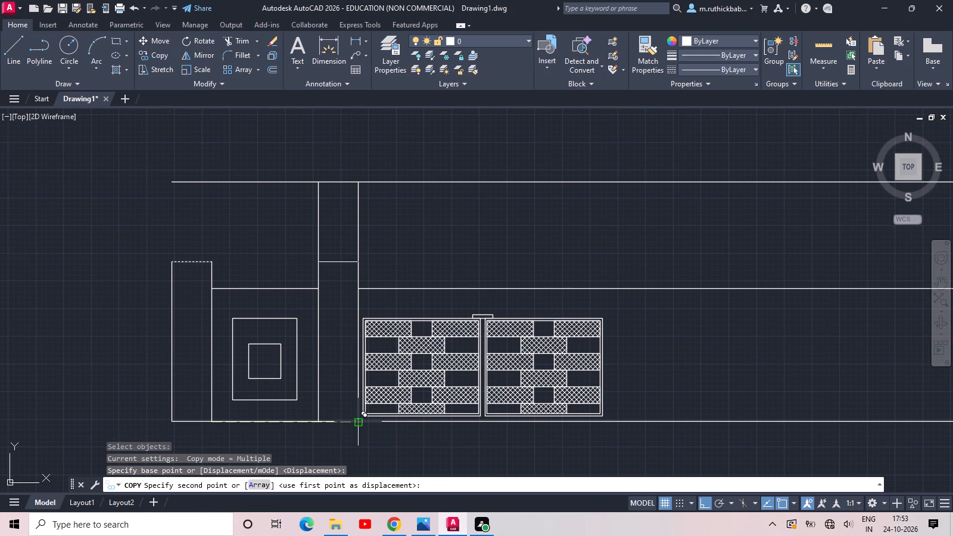
key("Escape")
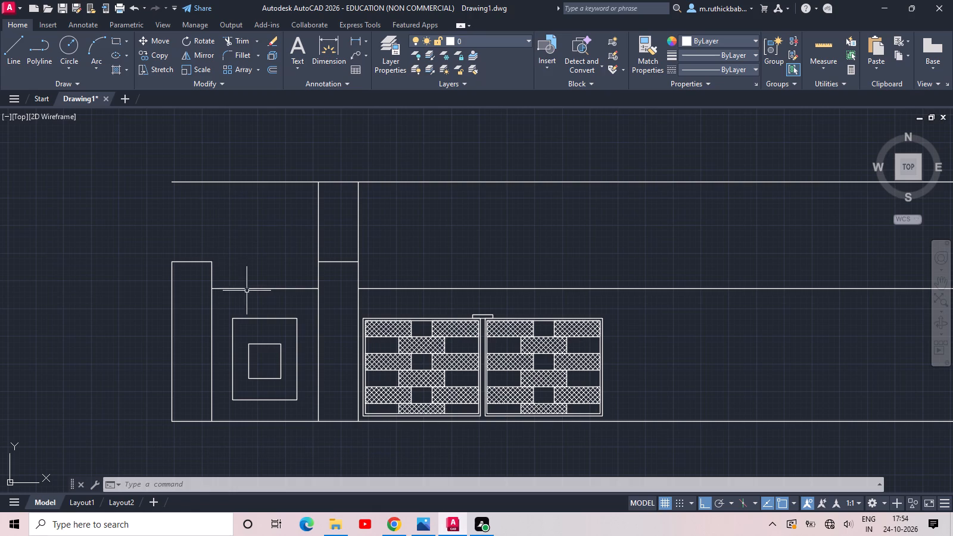
Extend the copied line on the second pillar leftward to the leftmost pillar.
type("ex")
key("space")
key("space")
left_click(335, 269)
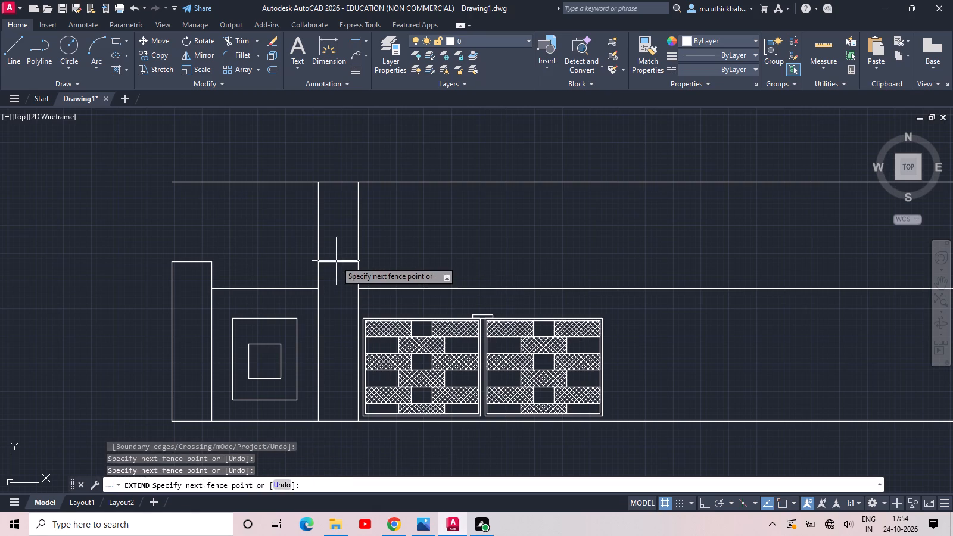
left_click(337, 239)
key("Escape")
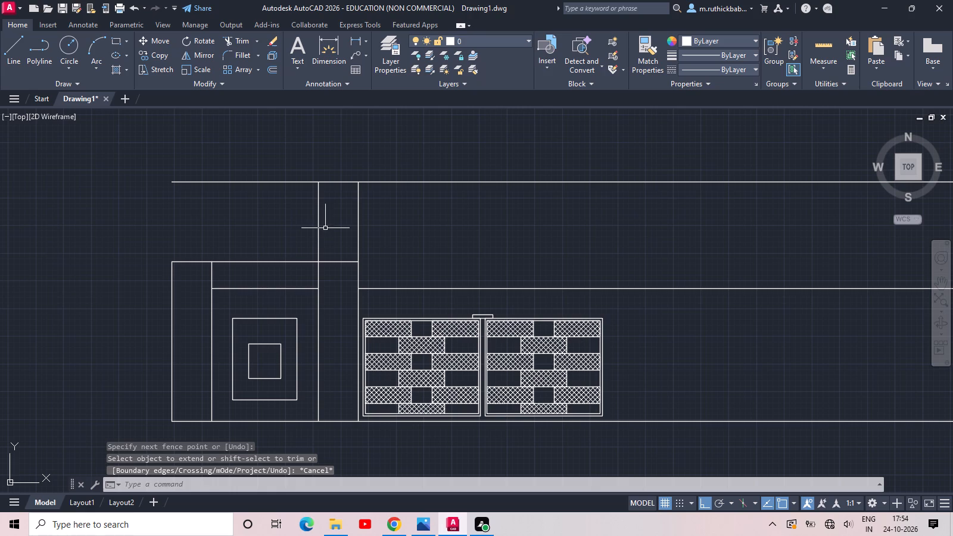
Draw a vertical line about 3' long from the uppermost horizontal line down to the extended line, just right of the leftmost pillar.
type("l")
key("space")
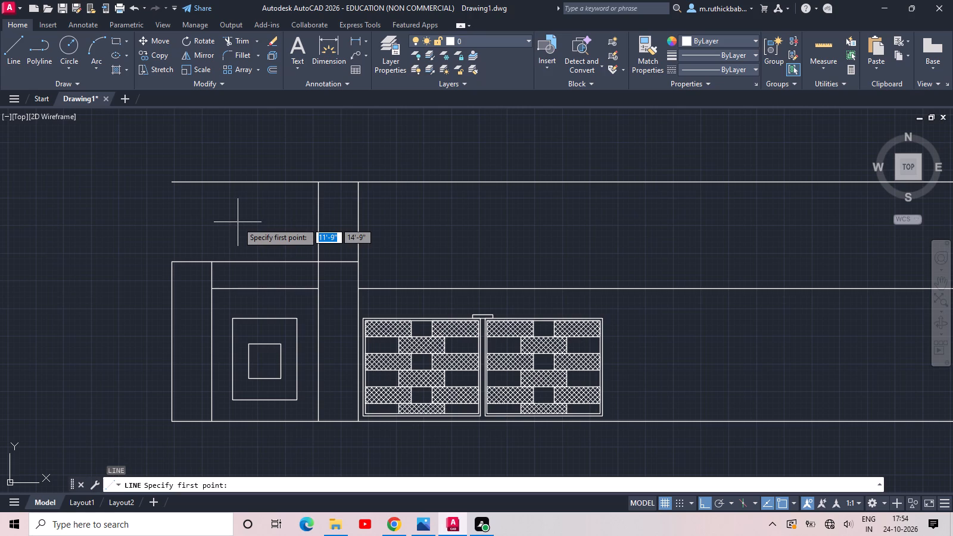
left_click(219, 182)
left_click(220, 263)
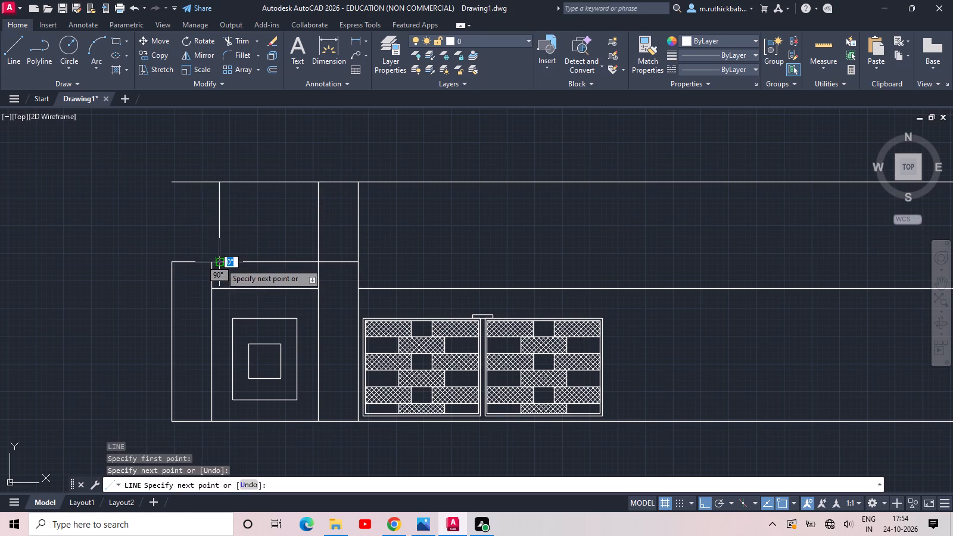
key("Escape")
Move the new vertical line slightly to the right along the extended horizontal line.
left_click(228, 239)
left_click(201, 217)
type("mov")
key("space")
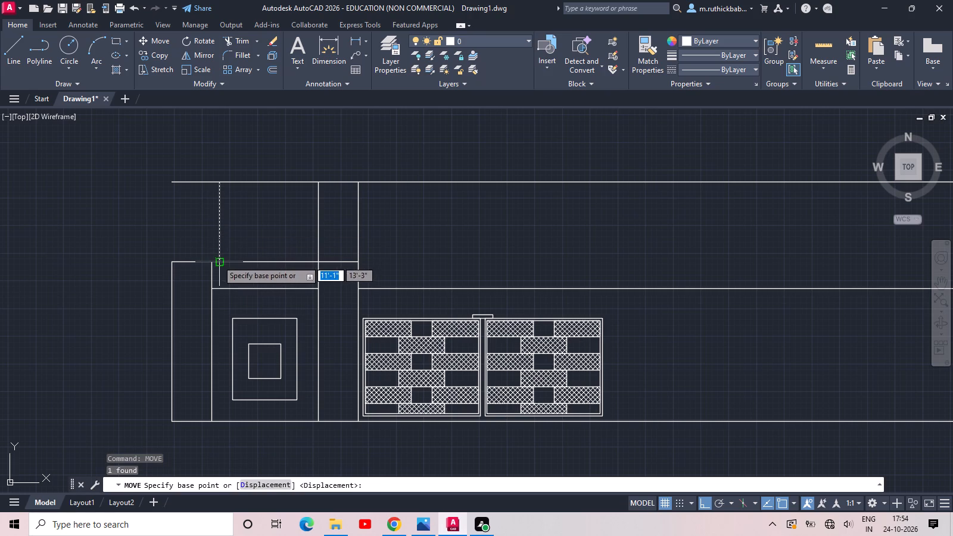
left_click(217, 261)
left_click(227, 263)
key("Escape")
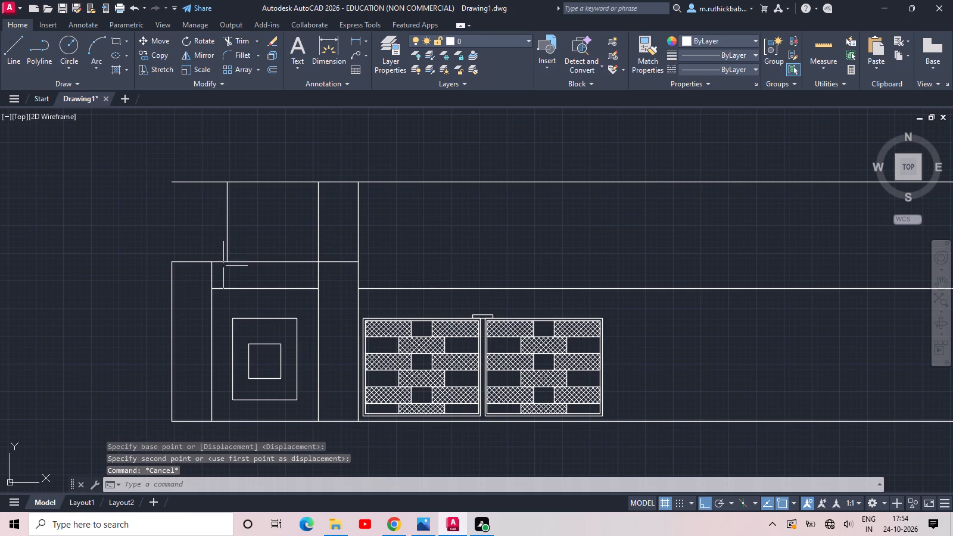
Trim the piece of the extended line between the leftmost pillar and the new vertical line.
key("t")
key("r")
key("space")
left_click(222, 271)
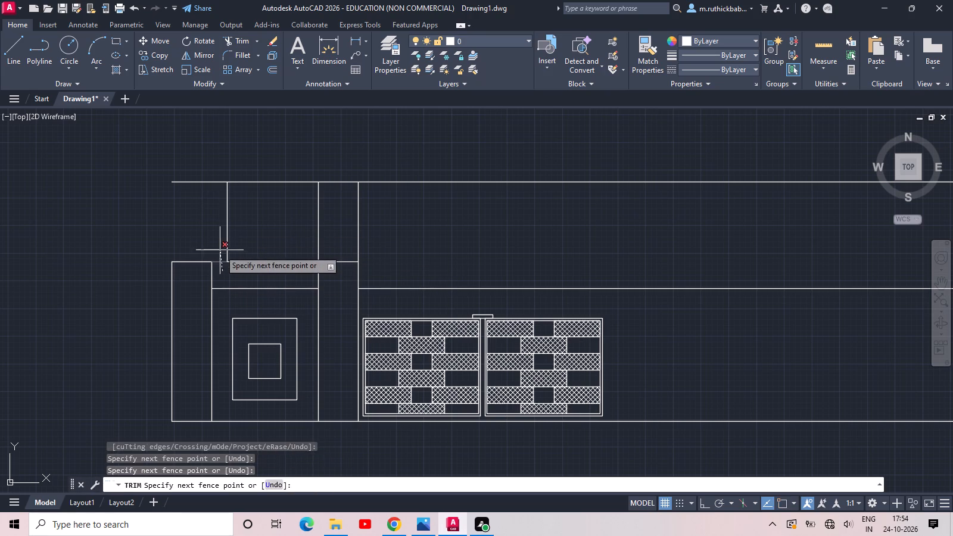
left_click(220, 250)
key("Escape")
Draw a 4' by 6" rectangle on the uppermost horizontal line, spanning the gap between the two pillars.
middle_click_drag(278, 227, 252, 241)
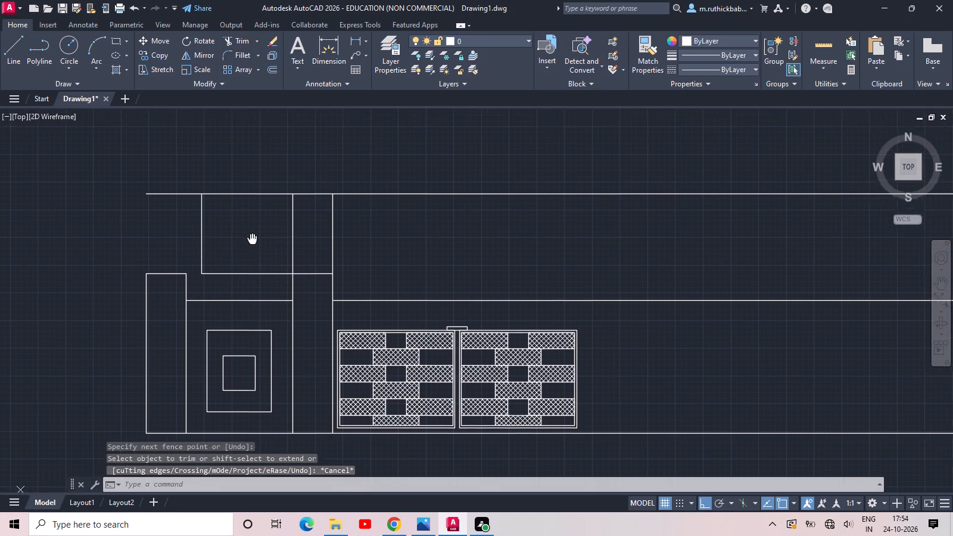
middle_click_drag(252, 241, 252, 250)
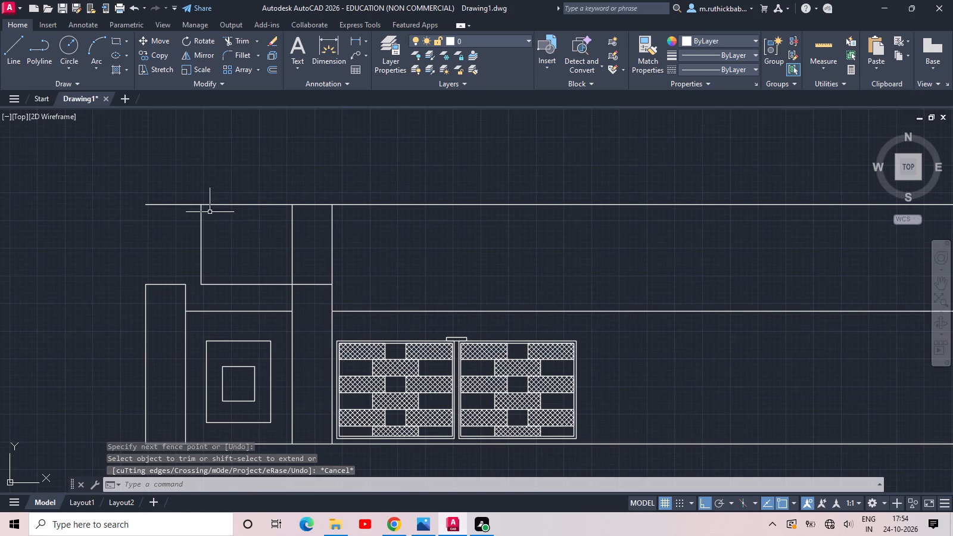
key("r")
key("e")
type("c")
key("space")
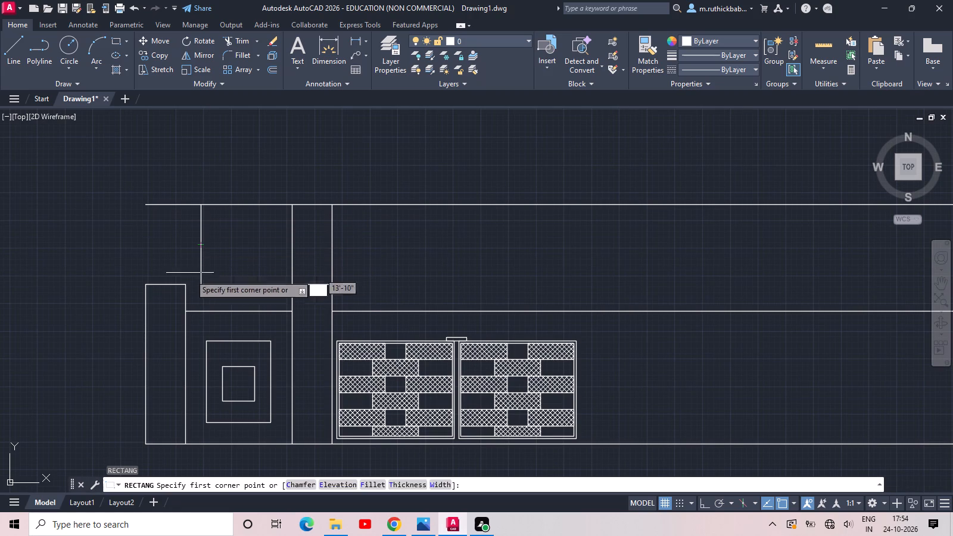
left_click(185, 207)
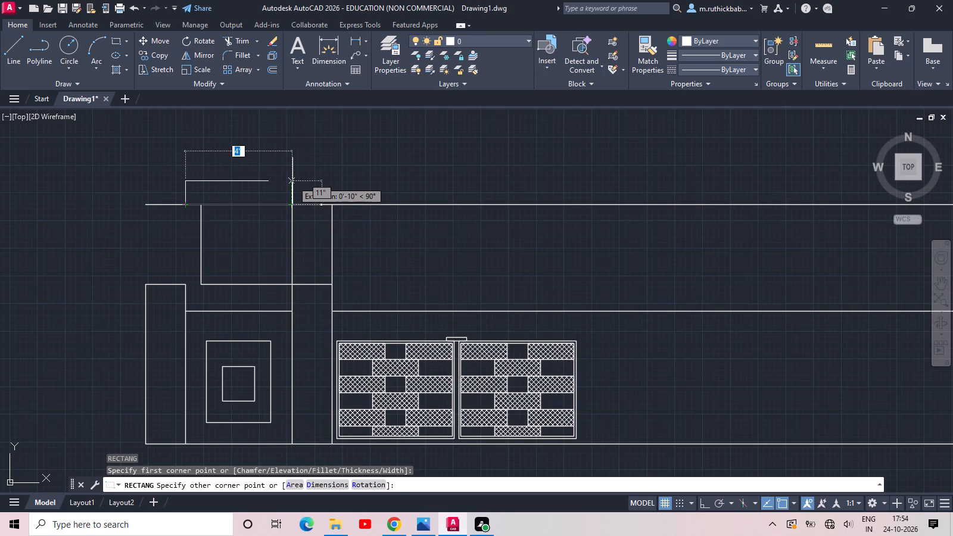
key("Tab")
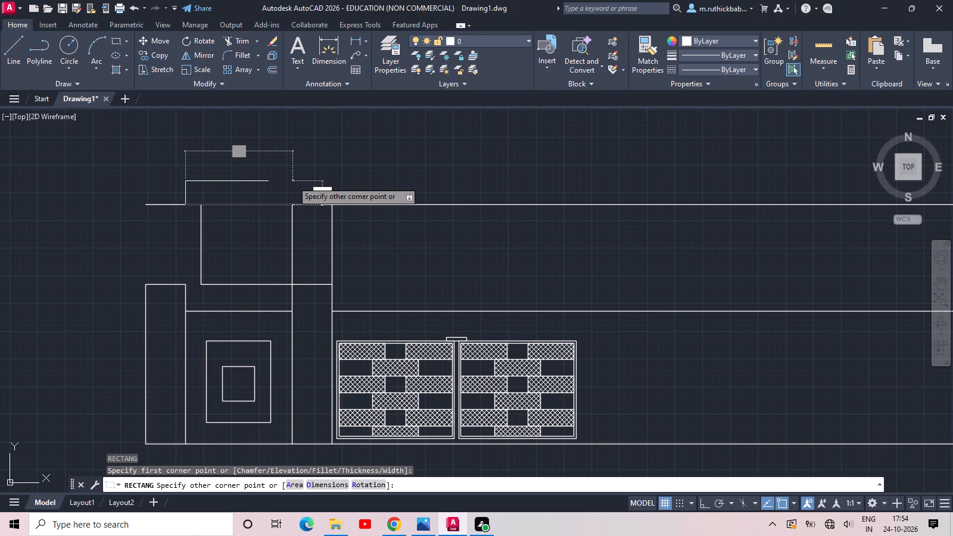
key("6")
key("Return")
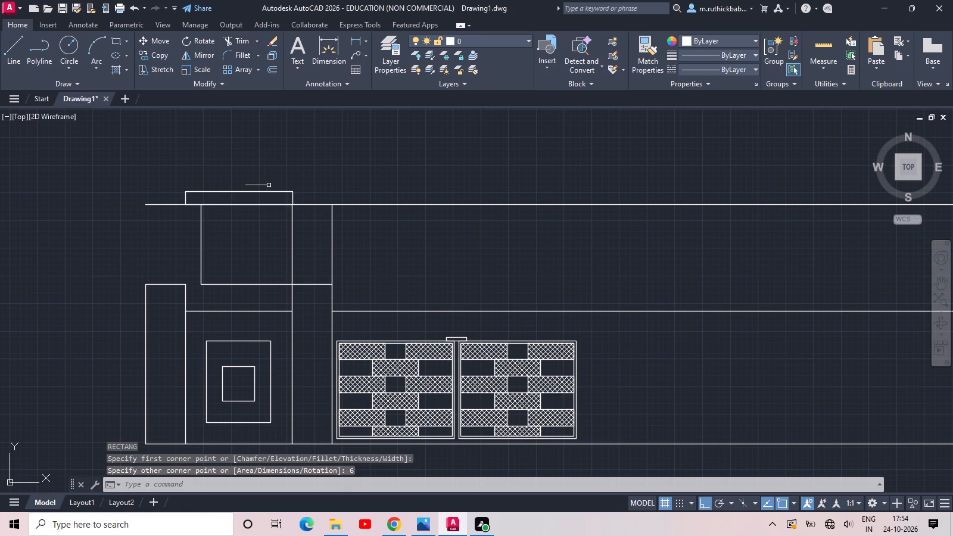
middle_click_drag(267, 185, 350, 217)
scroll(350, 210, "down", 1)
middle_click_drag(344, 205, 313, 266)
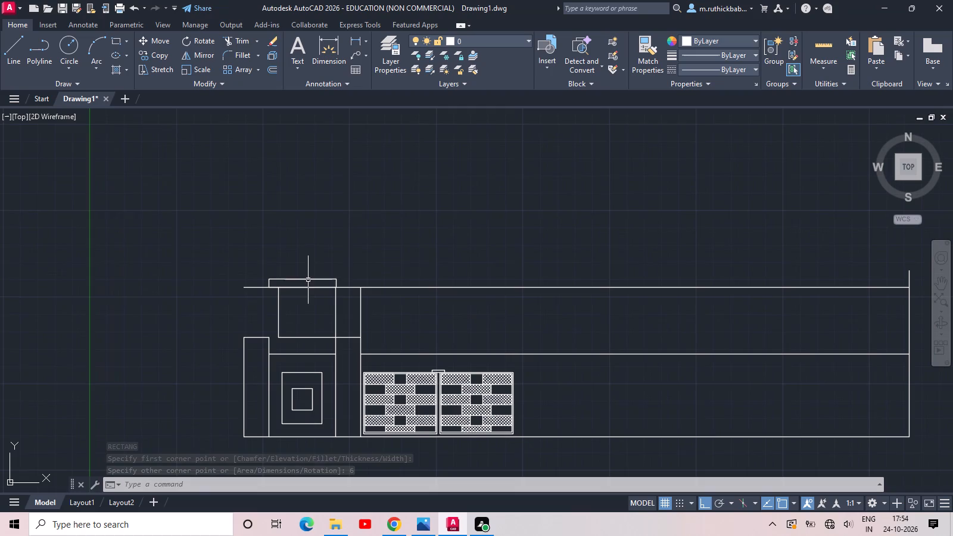
Draw a tall vertical line upward from the top edge of the 4' by 6" rectangle, aligned with the vertical line beneath it.
type("l")
key("space")
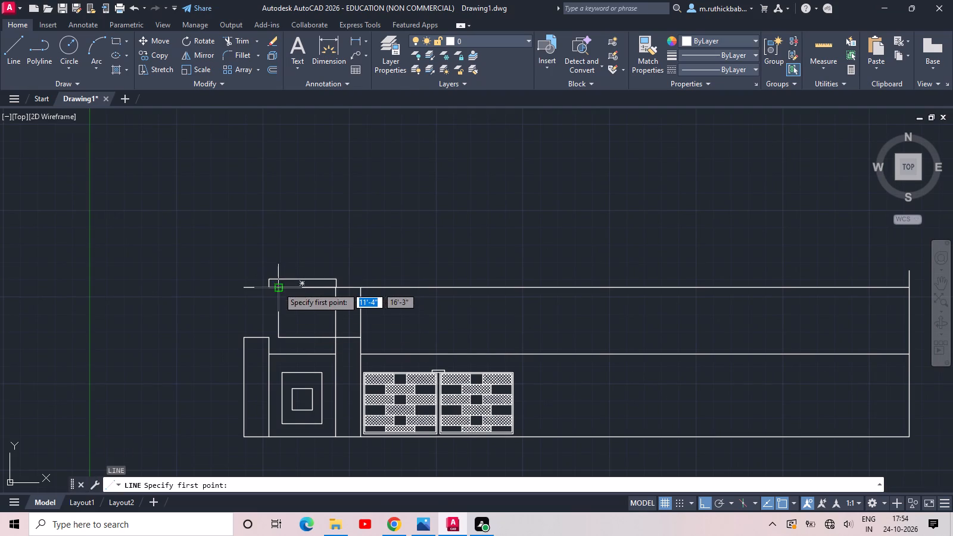
left_click(277, 280)
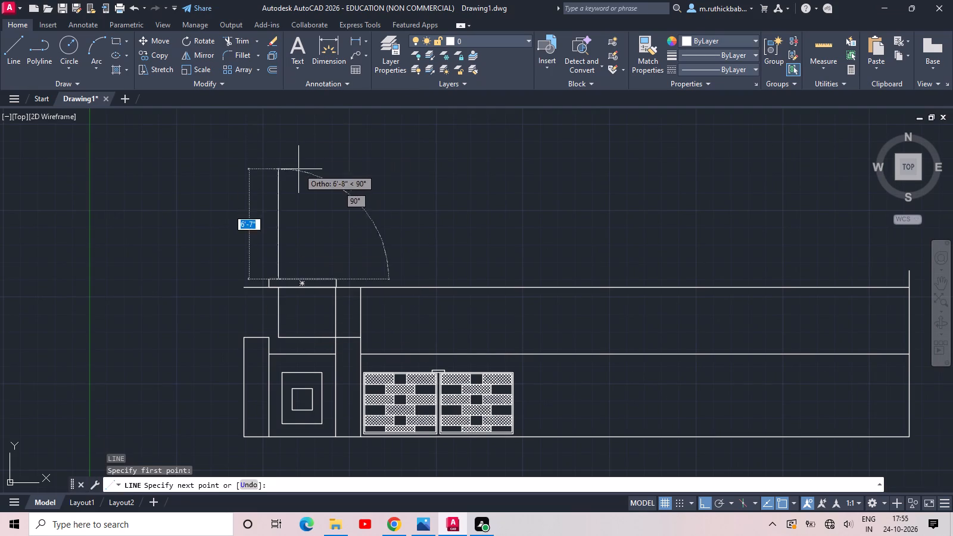
middle_click_drag(298, 166, 294, 273)
scroll(281, 241, "down", 2)
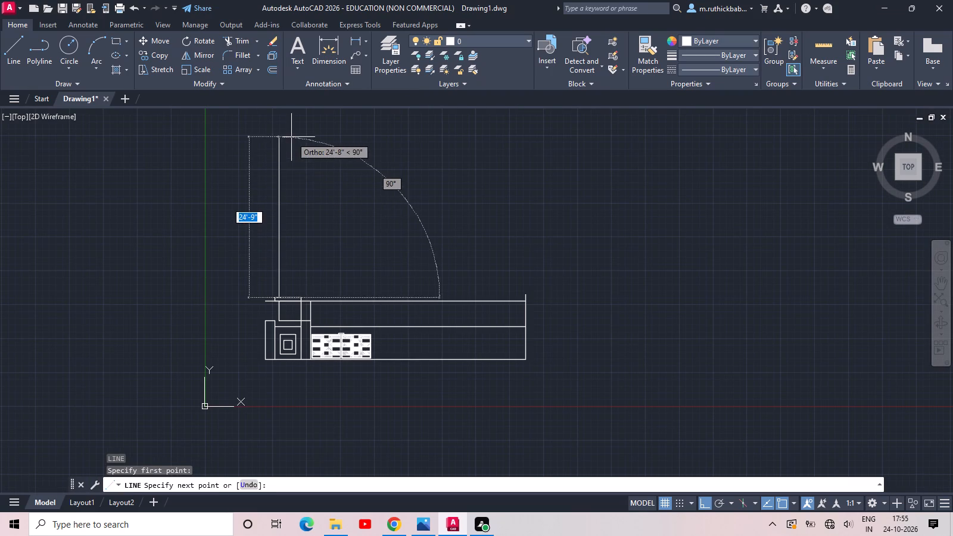
left_click(286, 195)
key("grave")
key("grave")
key("Escape")
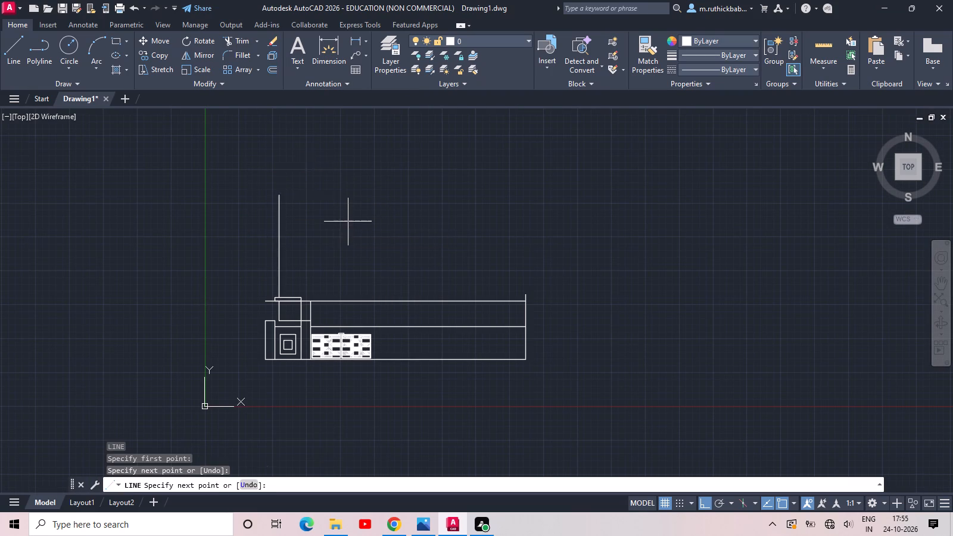
key("Escape")
Offset the tall vertical line 6" to its right.
middle_click_drag(330, 308, 311, 308)
scroll(266, 295, "up", 2)
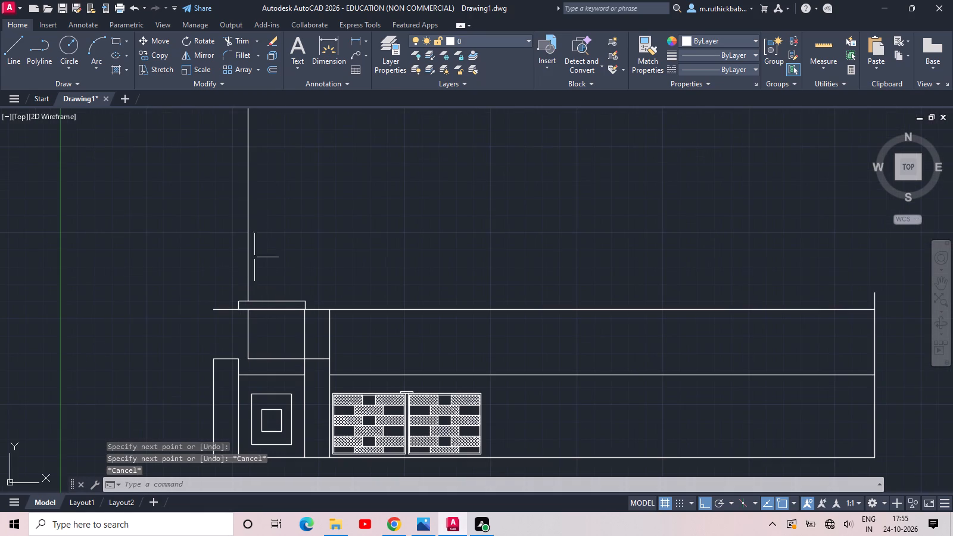
middle_click_drag(258, 229, 250, 259)
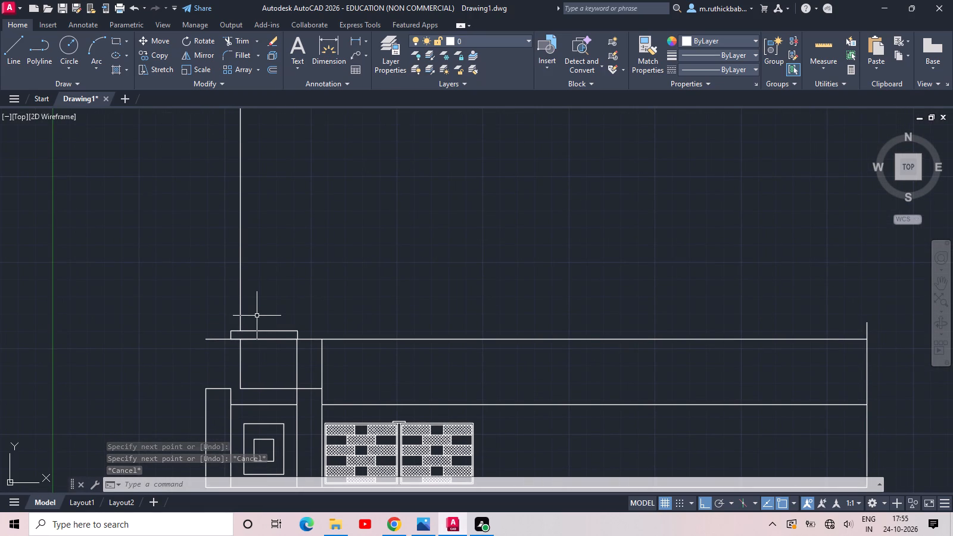
scroll(257, 312, "up", 1)
scroll(257, 312, "down", 1)
middle_click_drag(263, 303, 254, 307)
key("o")
type("ff")
key("space")
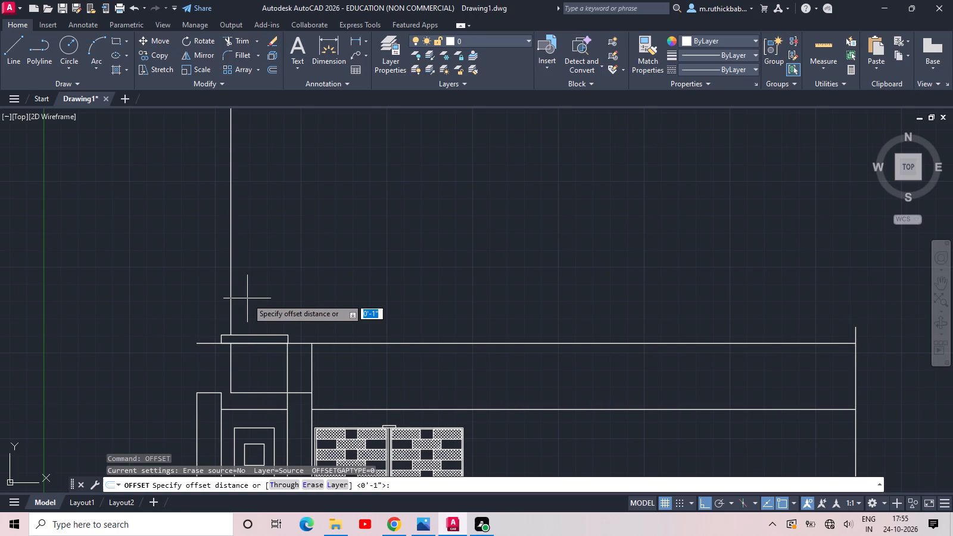
type("6")
key("space")
left_click(231, 284)
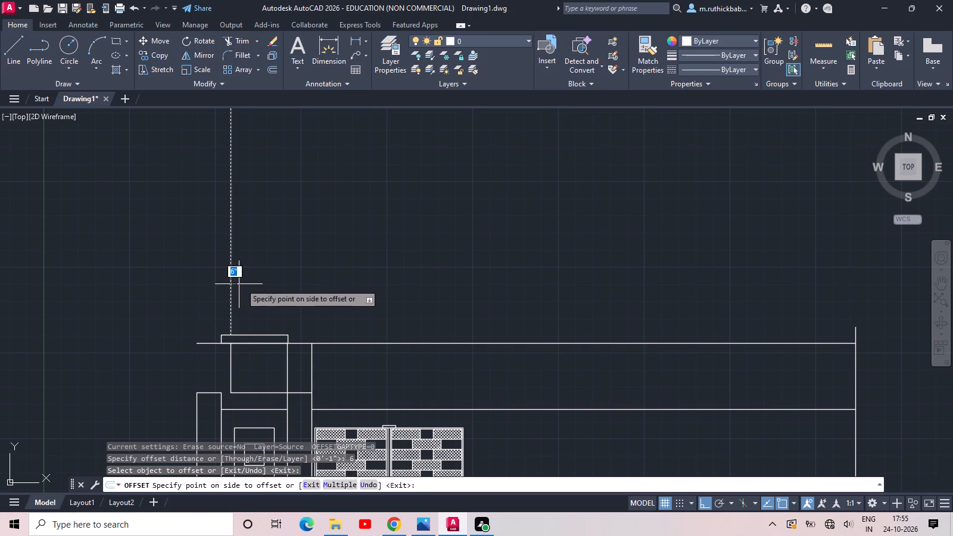
left_click(253, 283)
key("Escape")
Copy the 4' by 6" rectangle 6' straight up along the two tall vertical lines.
middle_click_drag(264, 267, 249, 311)
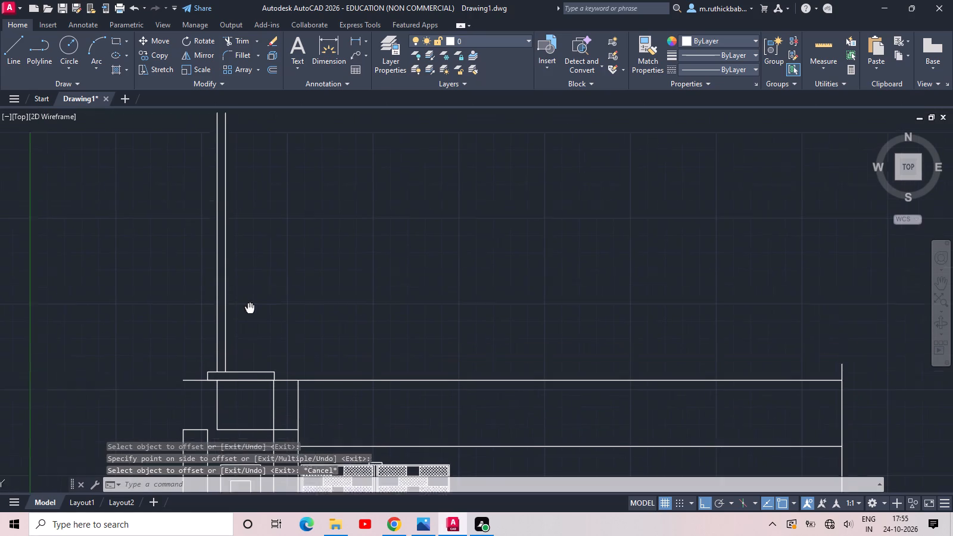
middle_click_drag(249, 311, 247, 331)
scroll(247, 306, "down", 1)
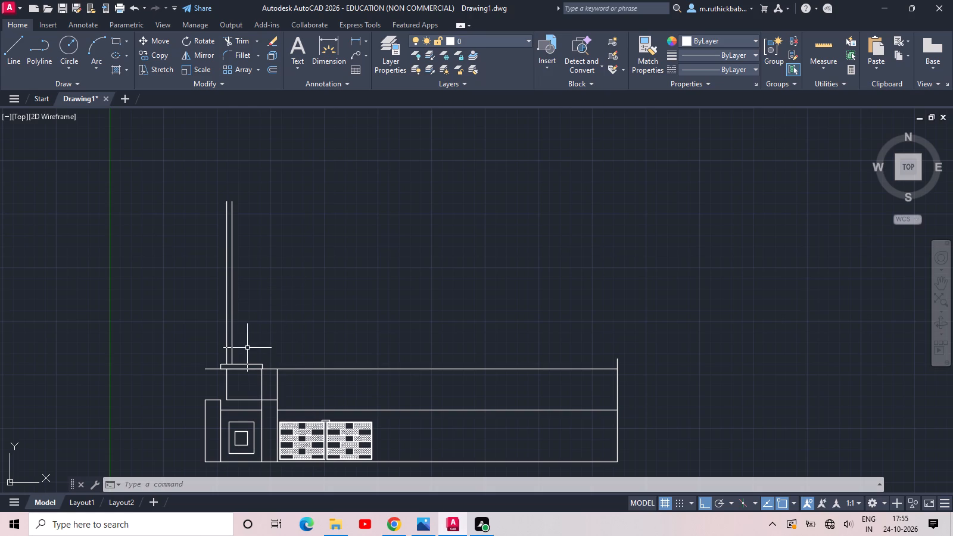
middle_click_drag(247, 367, 273, 347)
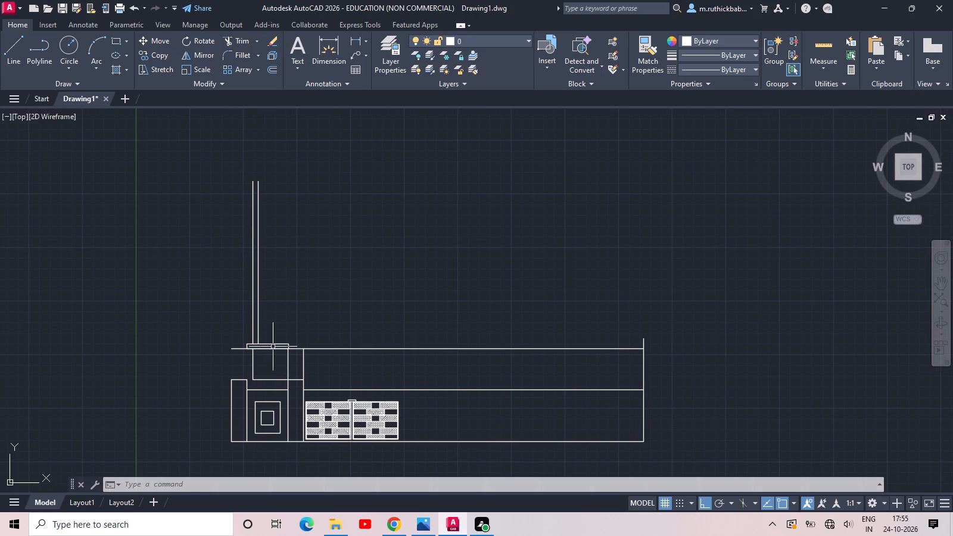
scroll(273, 347, "up", 3)
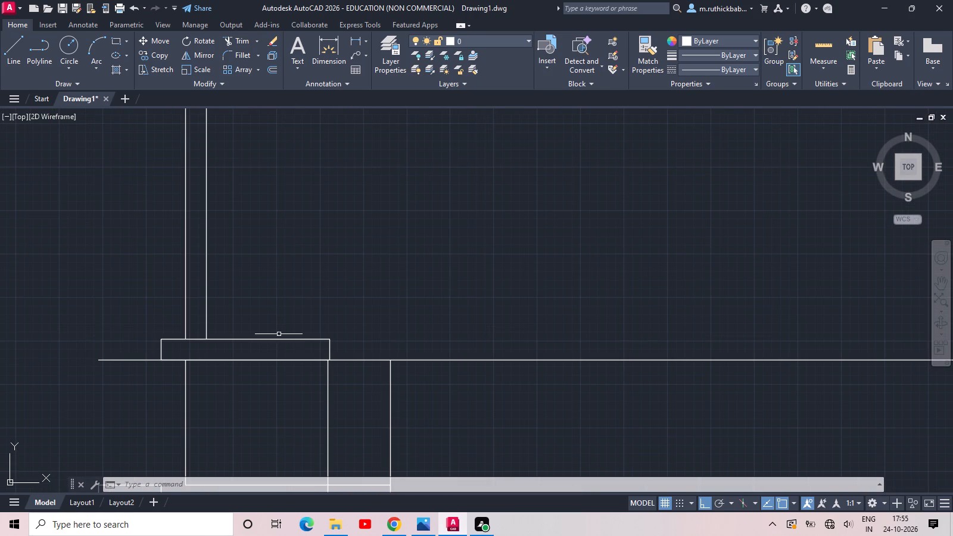
left_click(282, 323)
left_click(268, 344)
type("co")
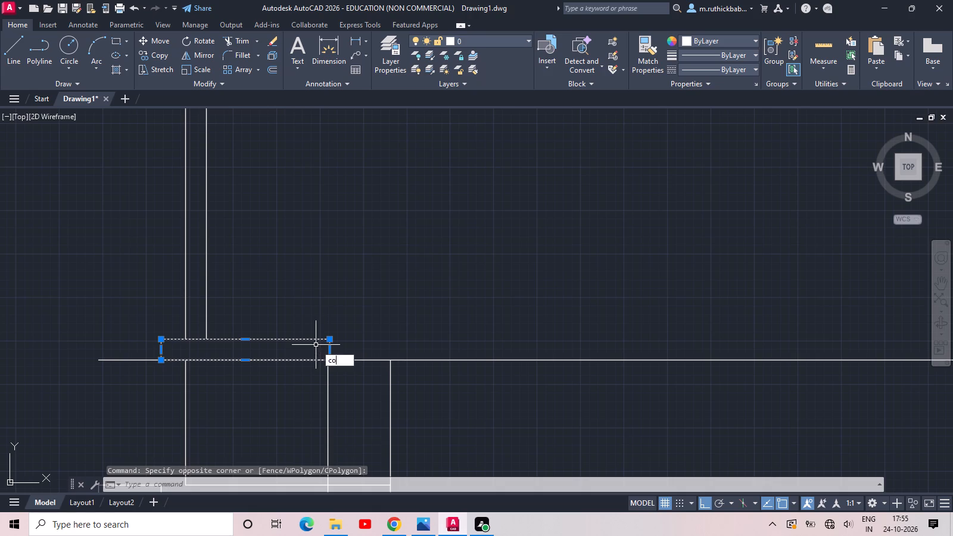
key("space")
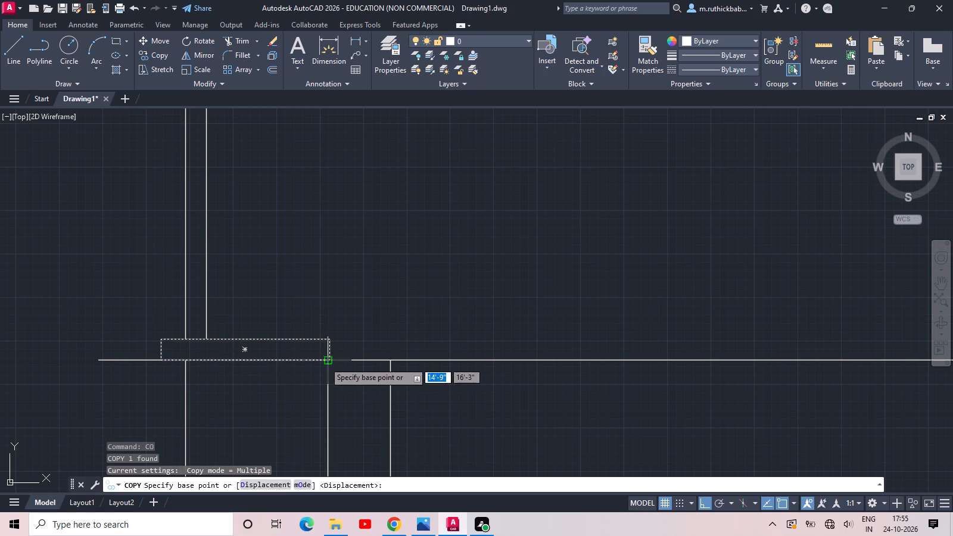
left_click(325, 362)
middle_click_drag(333, 204, 327, 248)
scroll(327, 231, "down", 1)
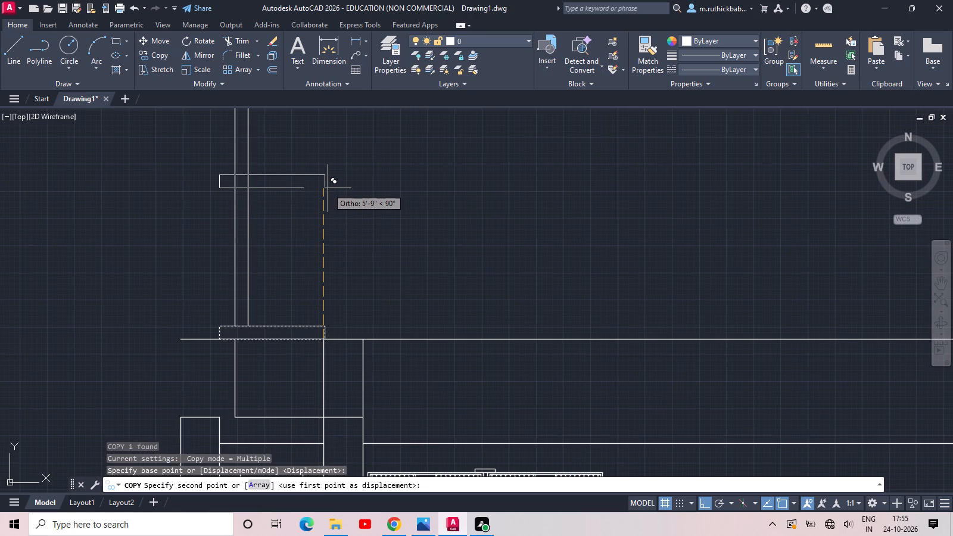
key("6")
key("apostrophe")
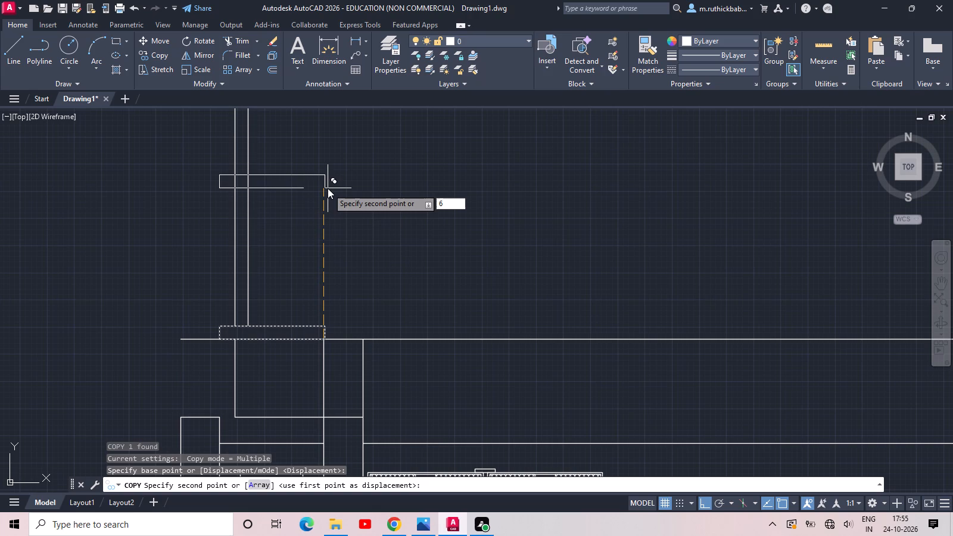
key("Return")
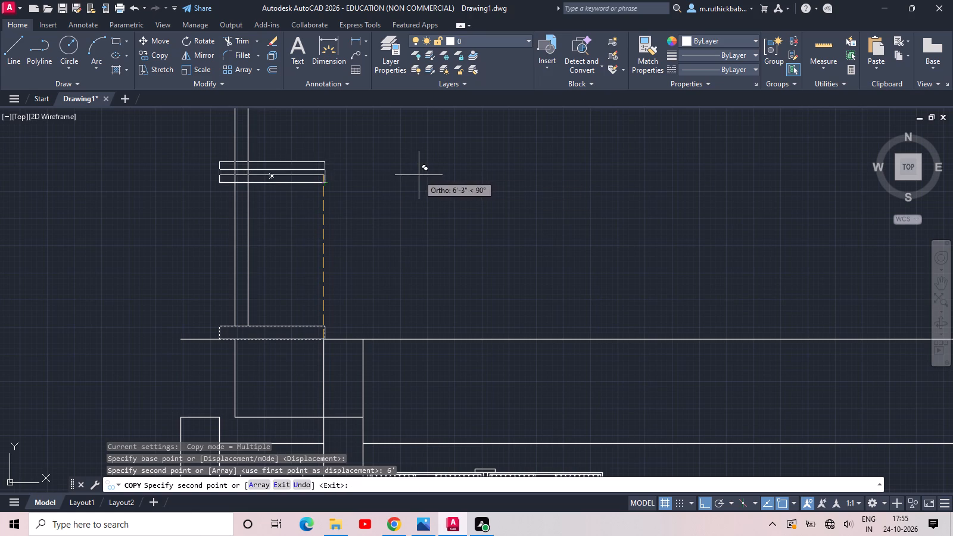
key("Escape")
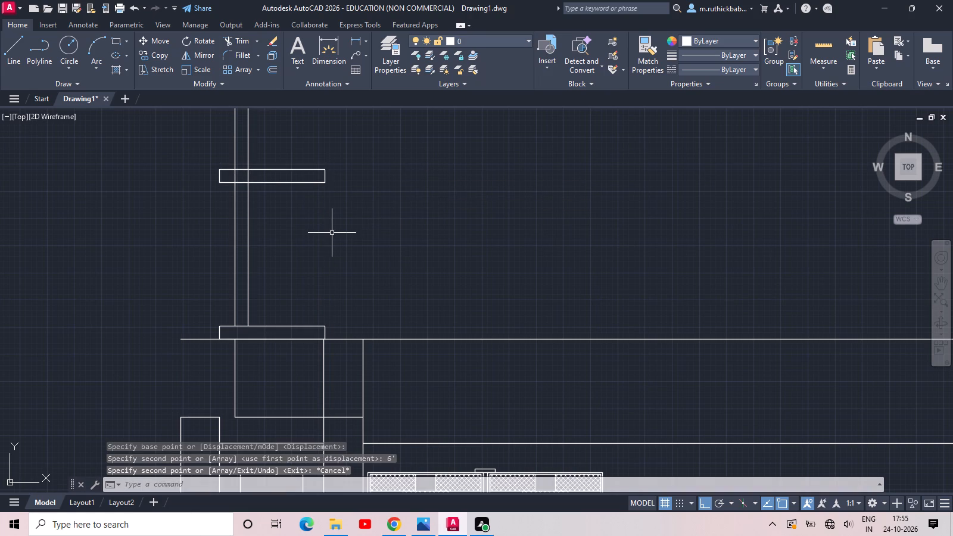
Trim the right tall line above the copied rectangle and the pieces of both tall lines inside that rectangle.
type("tr")
key("space")
key("space")
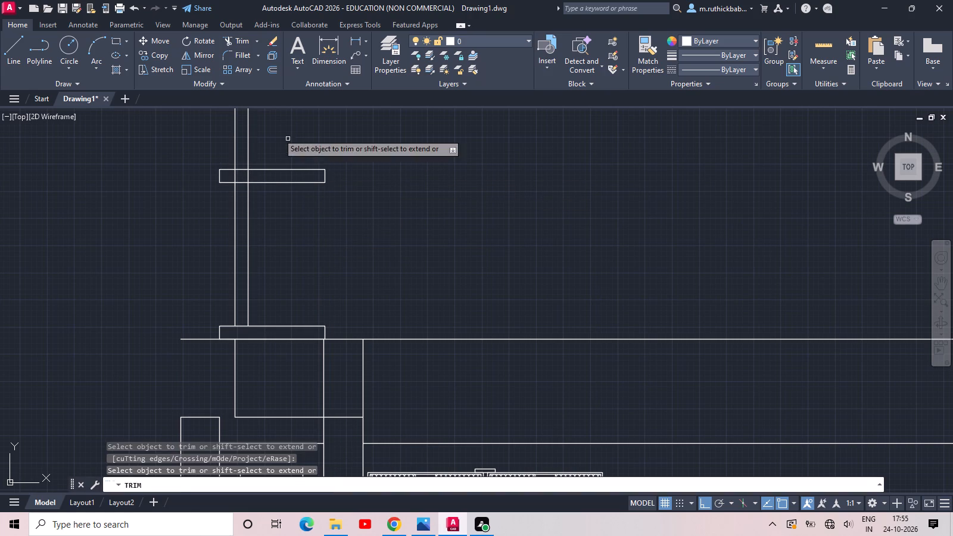
left_click(247, 147)
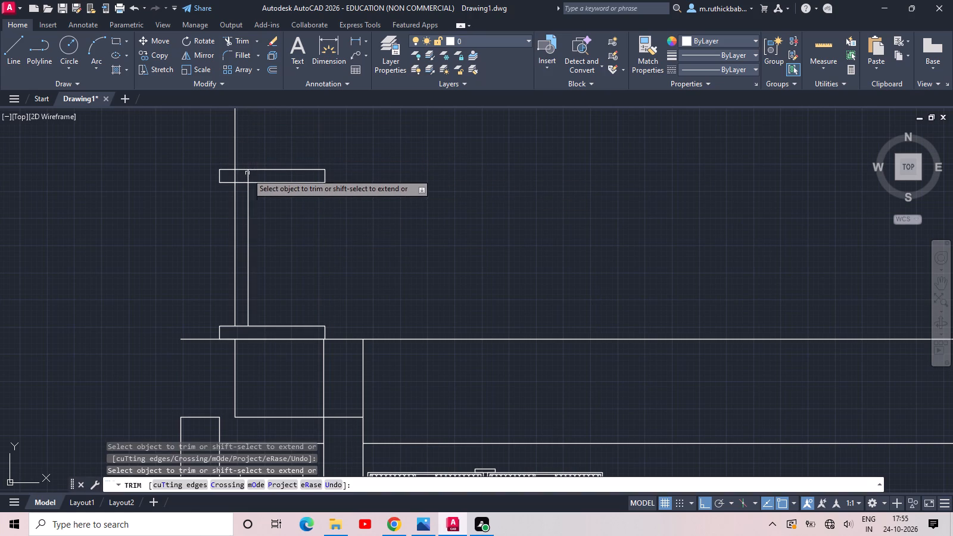
left_click(248, 179)
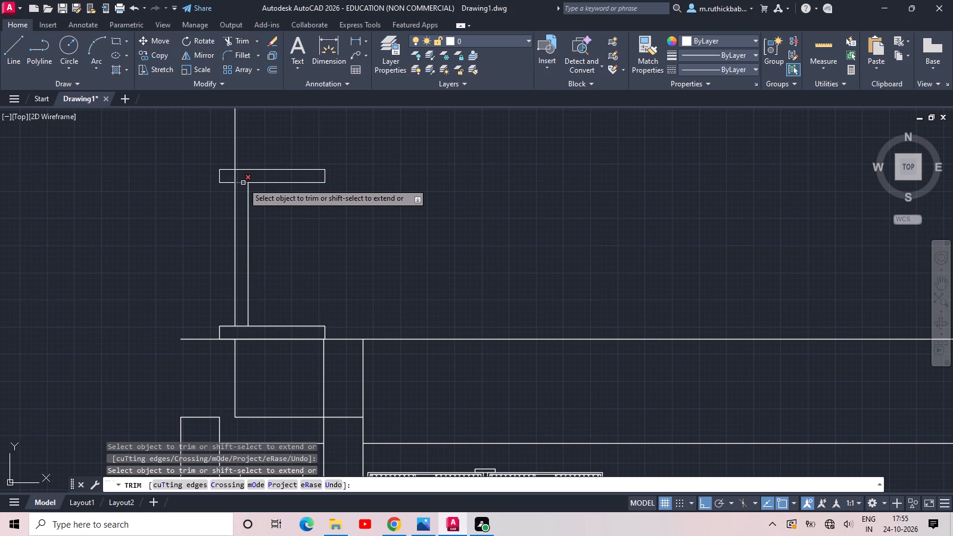
left_click(243, 183)
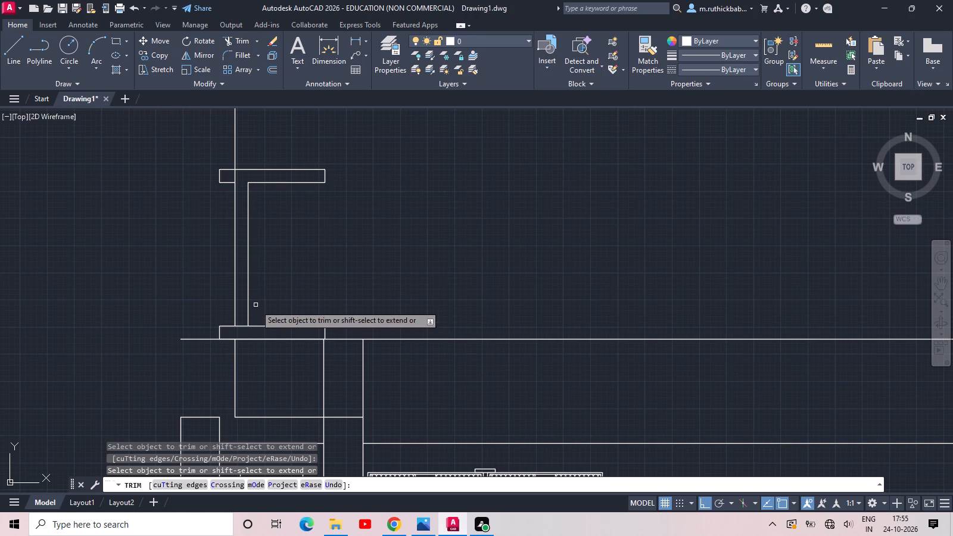
key("ctrl+z")
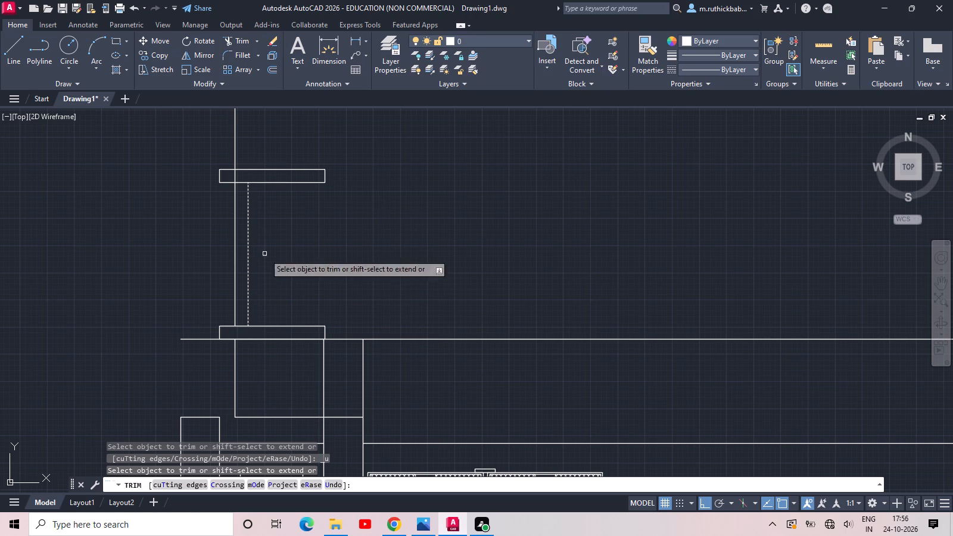
left_click(236, 178)
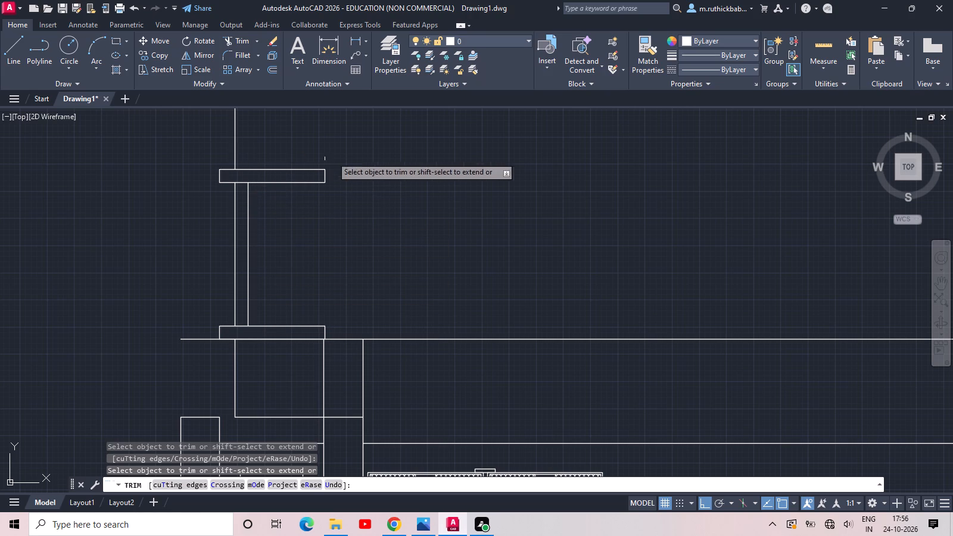
key("Escape")
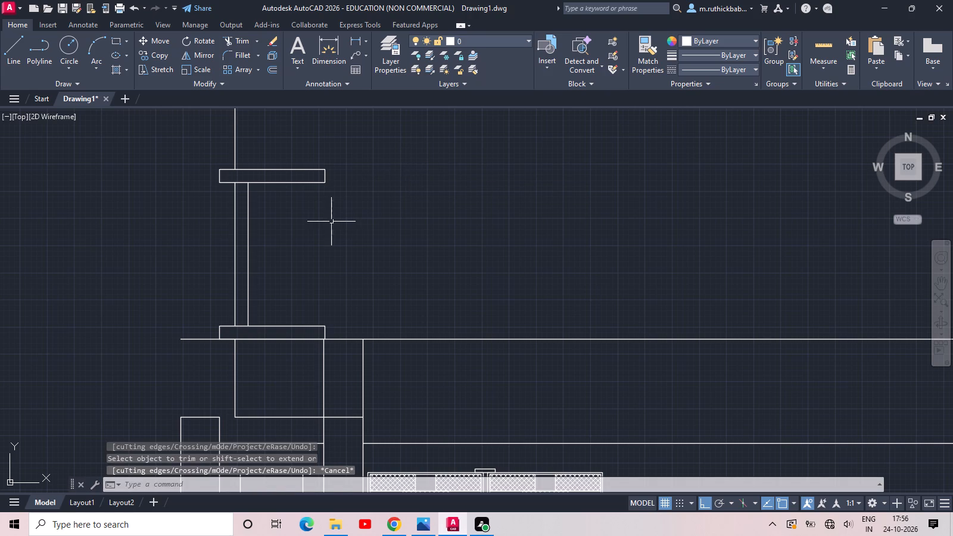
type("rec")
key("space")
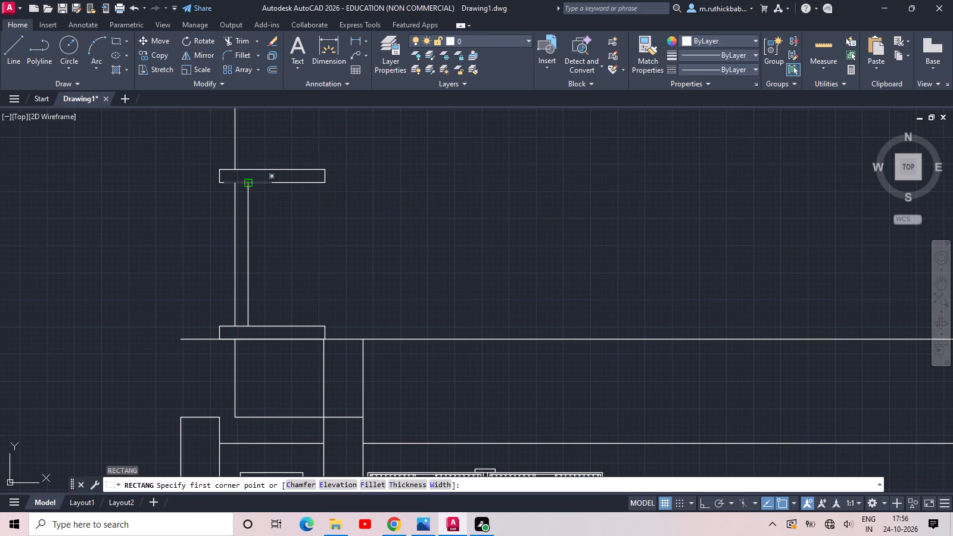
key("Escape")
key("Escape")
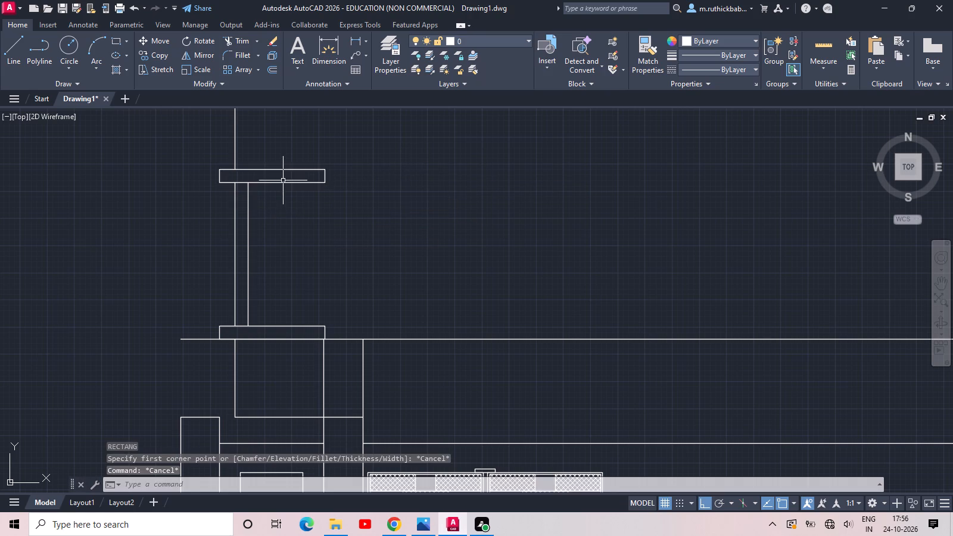
Explode the copied upper rectangle into separate lines.
left_click(284, 183)
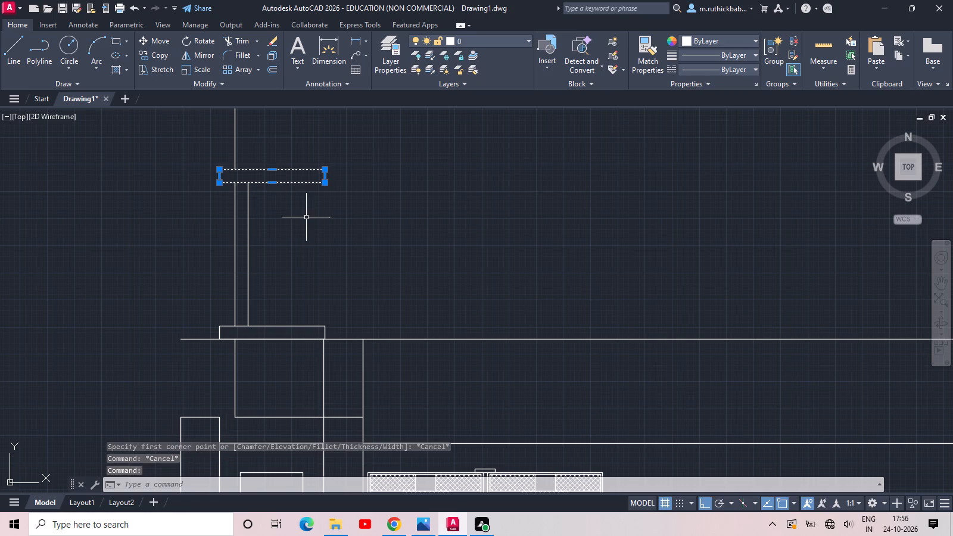
type("x")
key("space")
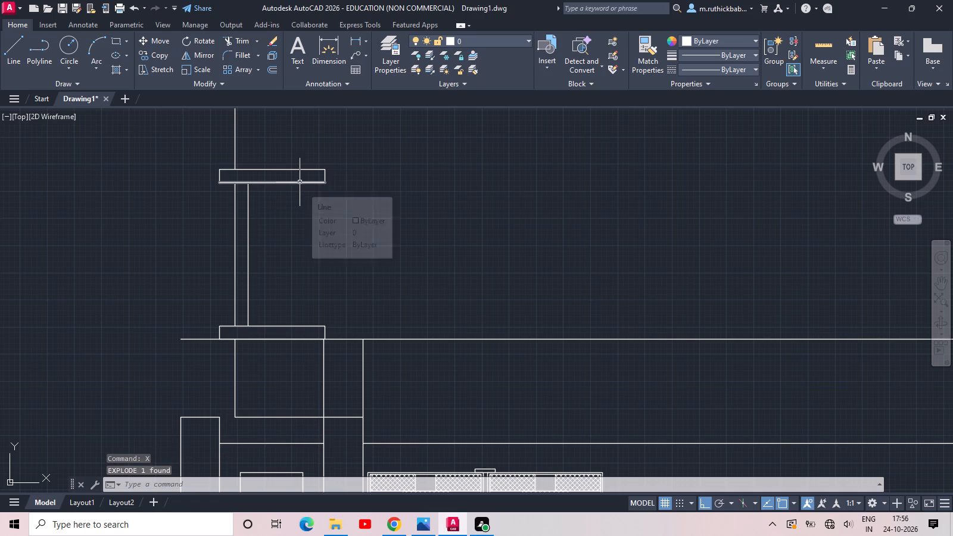
Copy the upper rectangle's bottom edge downward as an array of 4 items spaced about 1'-4" apart.
key("c")
key("o")
key("space")
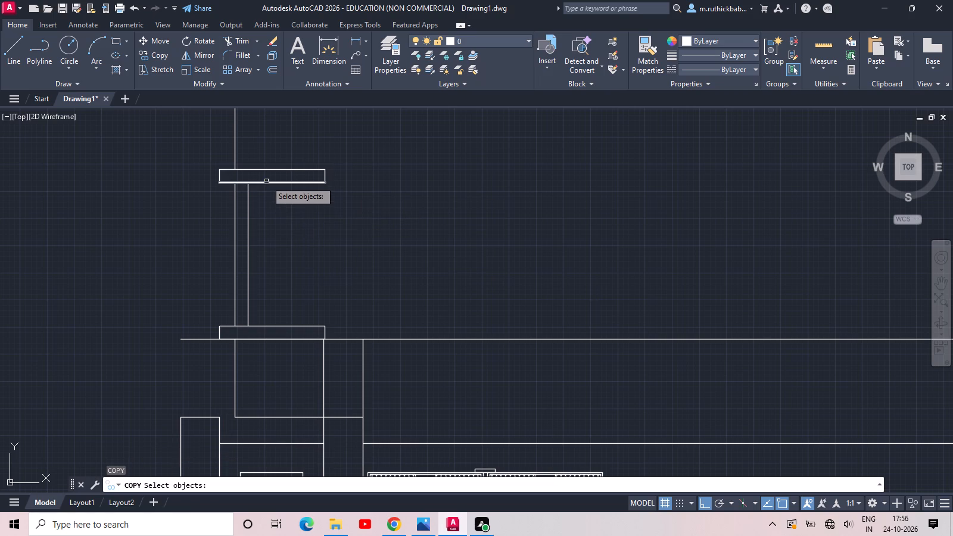
left_click(266, 181)
key("space")
left_click(247, 184)
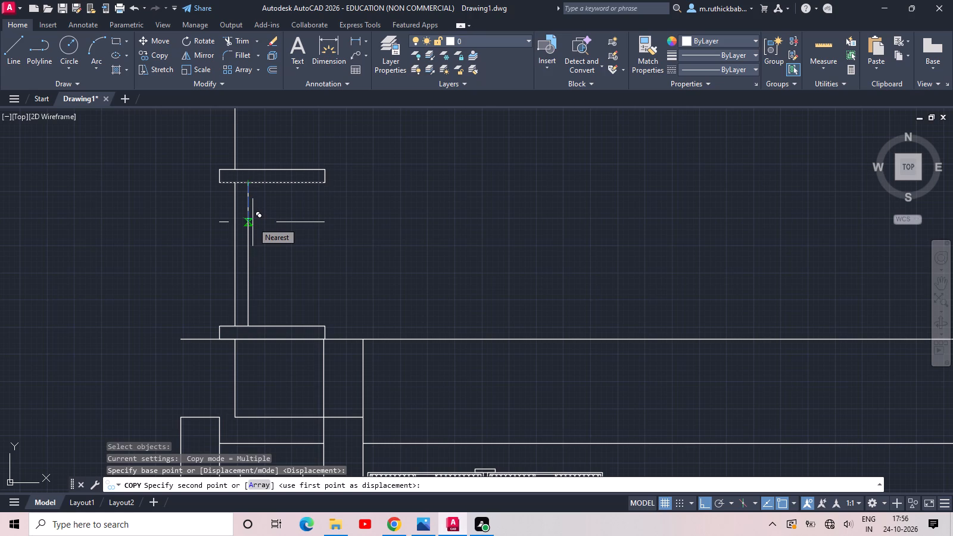
key("4")
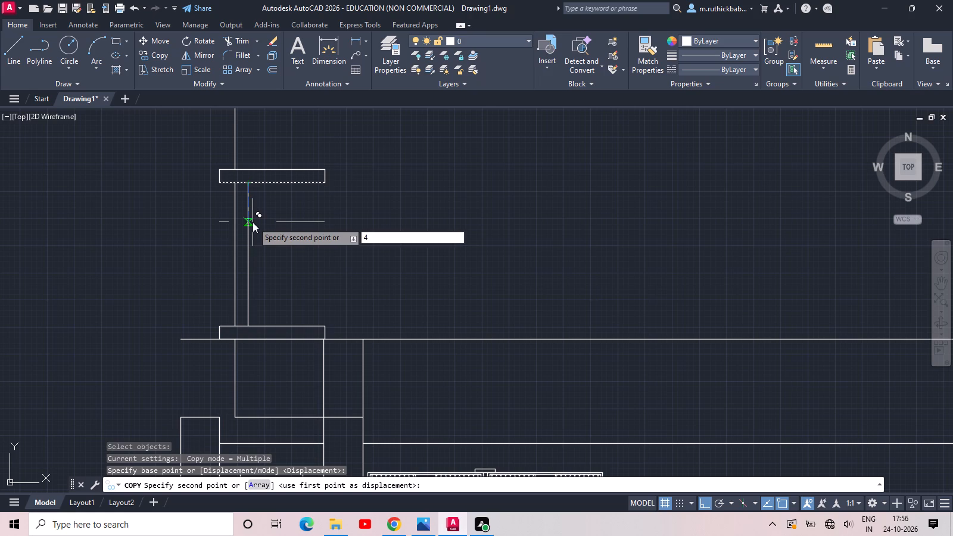
key("BackSpace")
type("arr")
key("space")
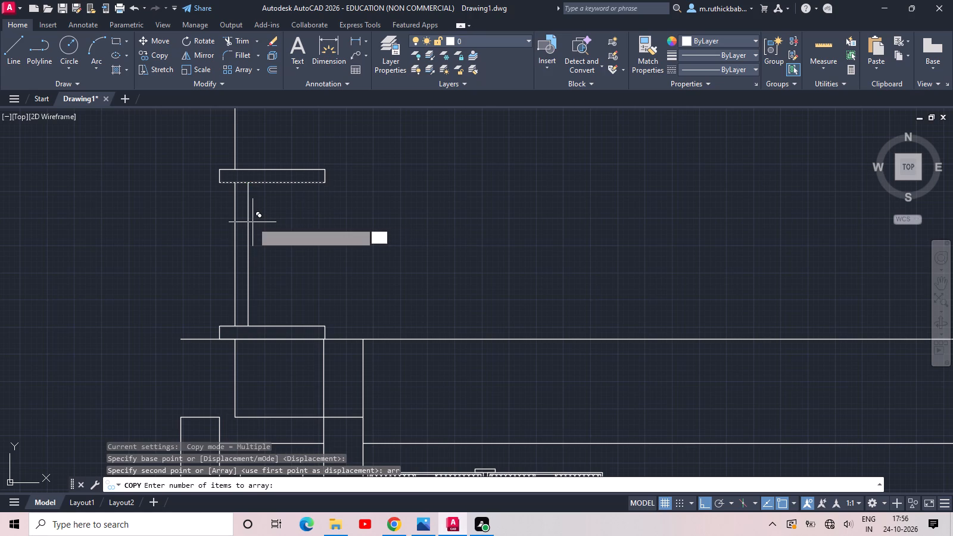
type("4")
key("space")
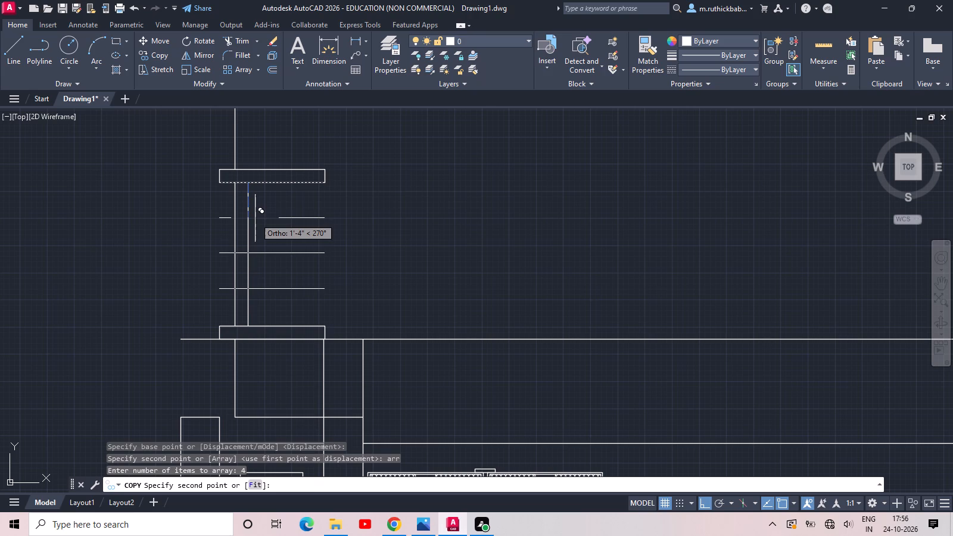
left_click(255, 218)
key("Escape")
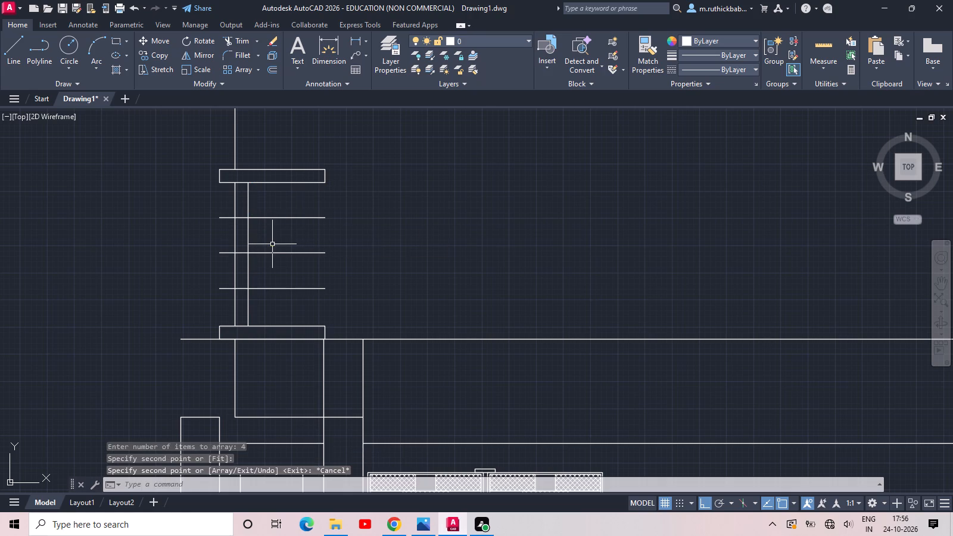
Trim the pieces of the three horizontal division lines lying between the two tall vertical lines.
key("t")
key("r")
key("space")
key("space")
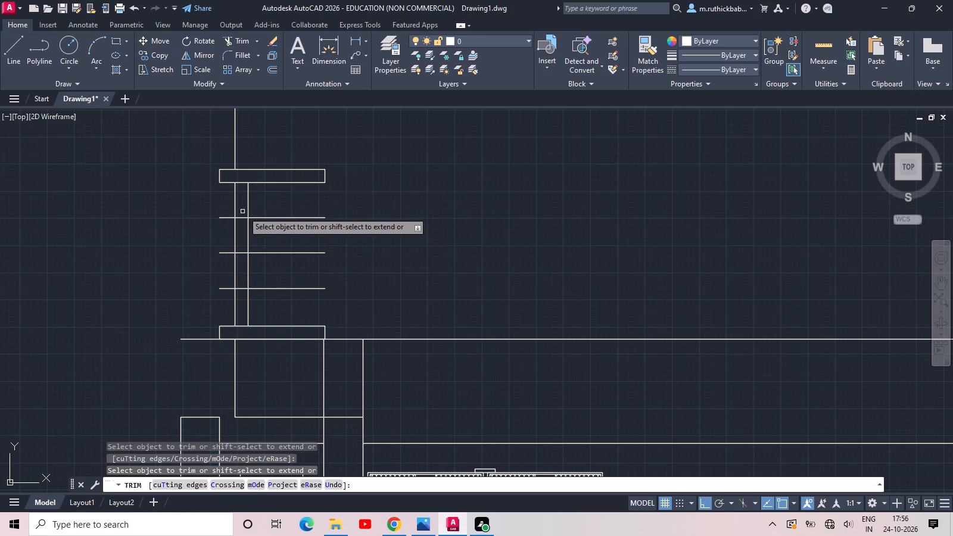
left_click(243, 211)
left_click(244, 304)
key("Escape")
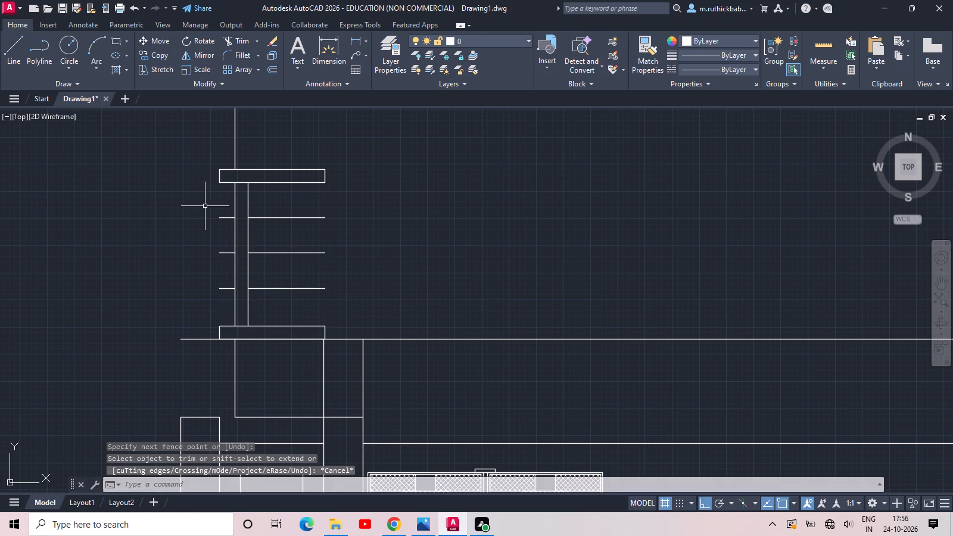
Erase the three short leftover division pieces on the outer side of the left tall line.
left_click_drag(205, 200, 213, 202)
left_click(243, 303)
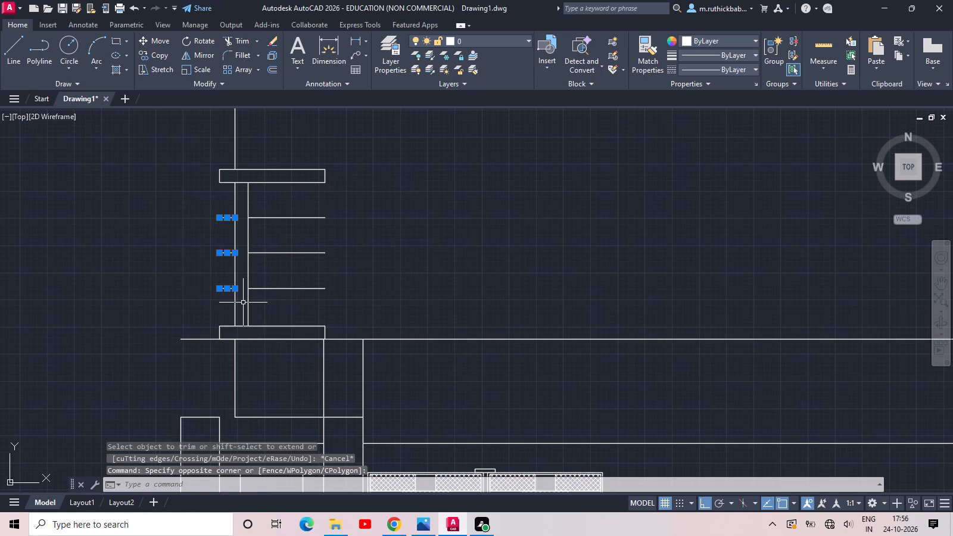
key("Delete")
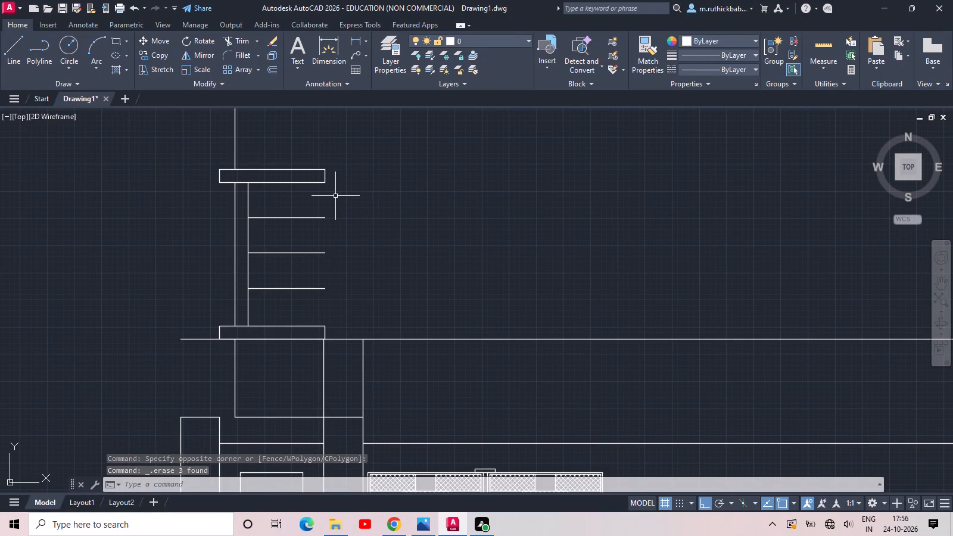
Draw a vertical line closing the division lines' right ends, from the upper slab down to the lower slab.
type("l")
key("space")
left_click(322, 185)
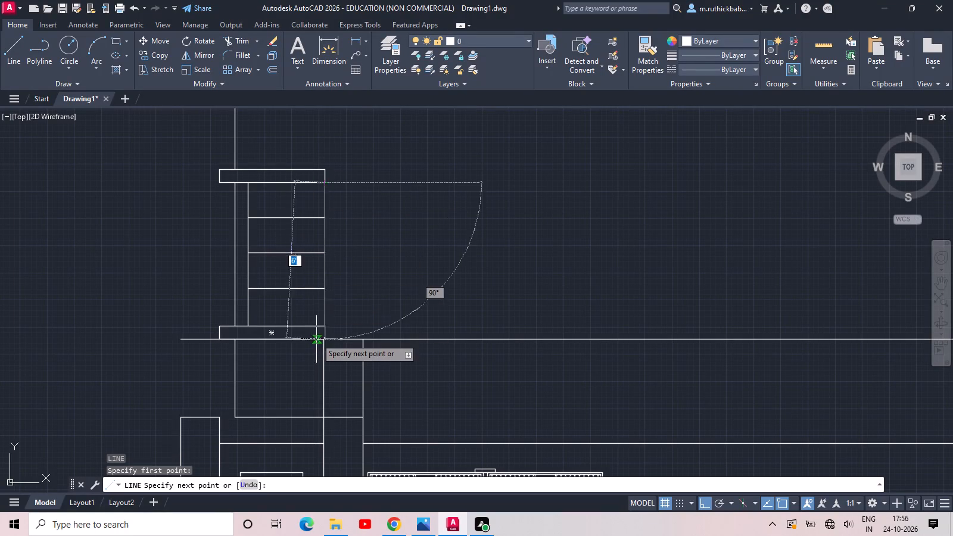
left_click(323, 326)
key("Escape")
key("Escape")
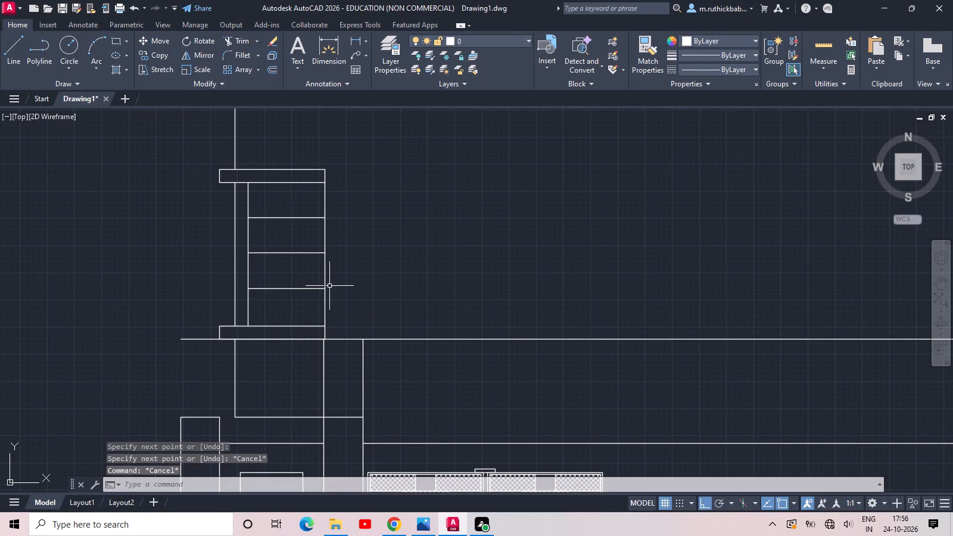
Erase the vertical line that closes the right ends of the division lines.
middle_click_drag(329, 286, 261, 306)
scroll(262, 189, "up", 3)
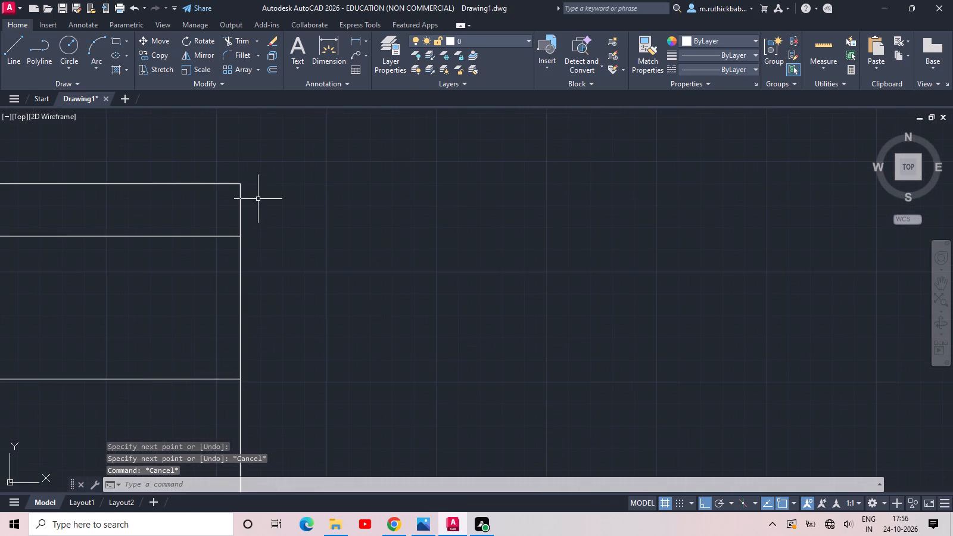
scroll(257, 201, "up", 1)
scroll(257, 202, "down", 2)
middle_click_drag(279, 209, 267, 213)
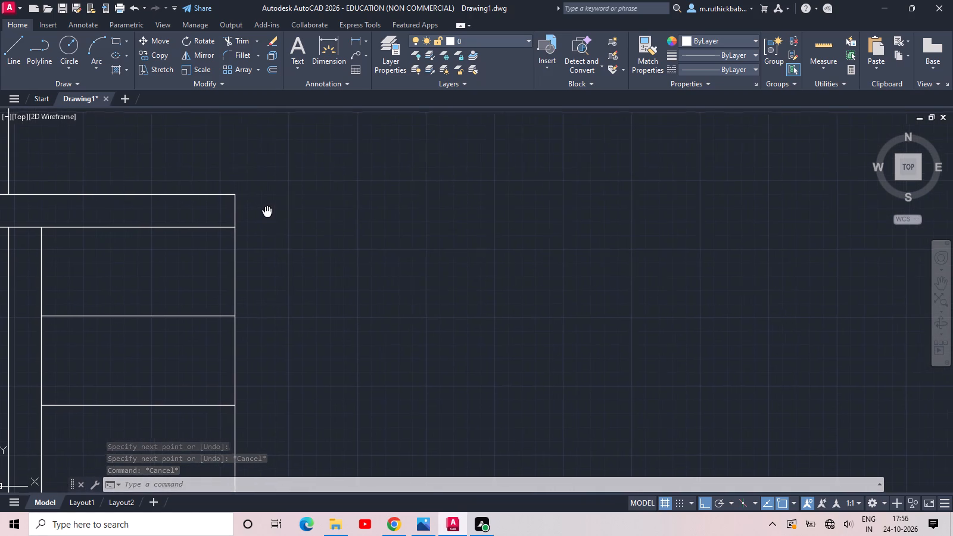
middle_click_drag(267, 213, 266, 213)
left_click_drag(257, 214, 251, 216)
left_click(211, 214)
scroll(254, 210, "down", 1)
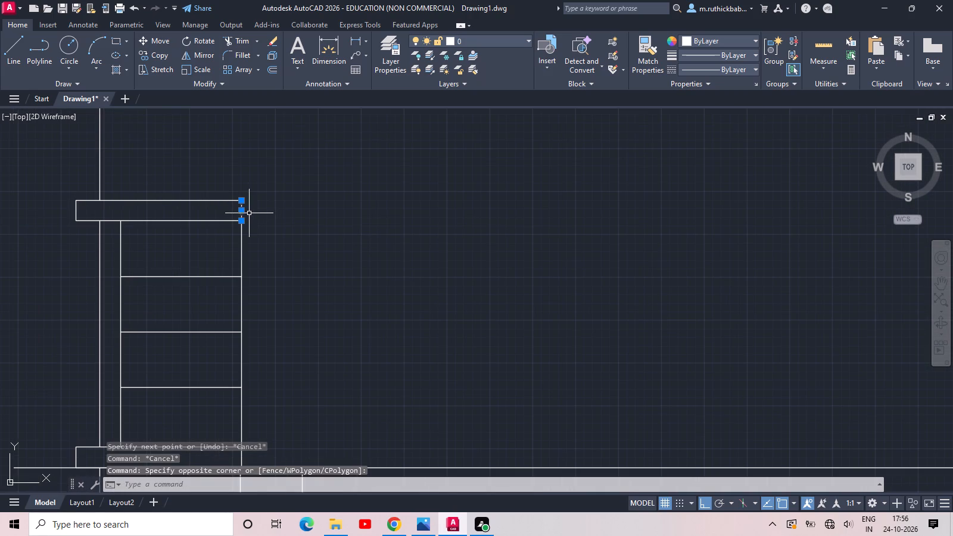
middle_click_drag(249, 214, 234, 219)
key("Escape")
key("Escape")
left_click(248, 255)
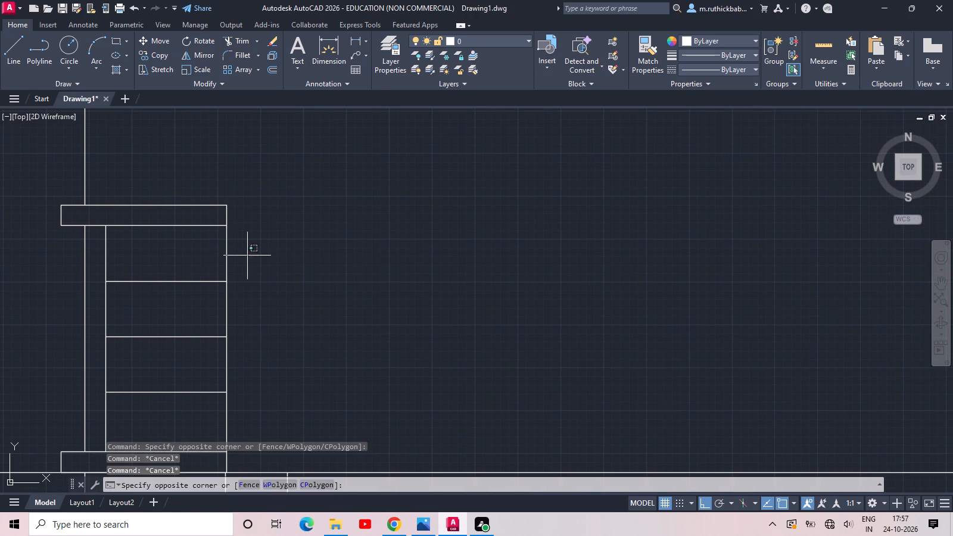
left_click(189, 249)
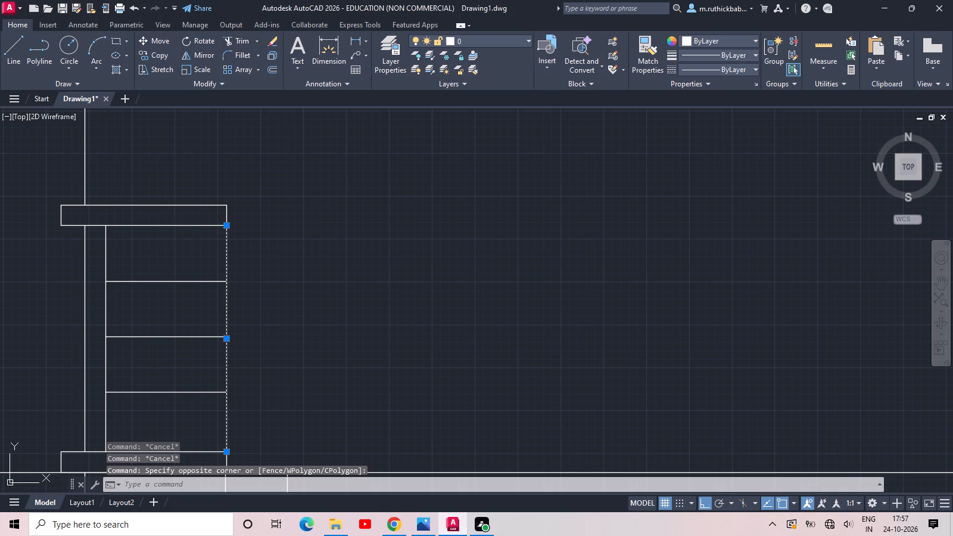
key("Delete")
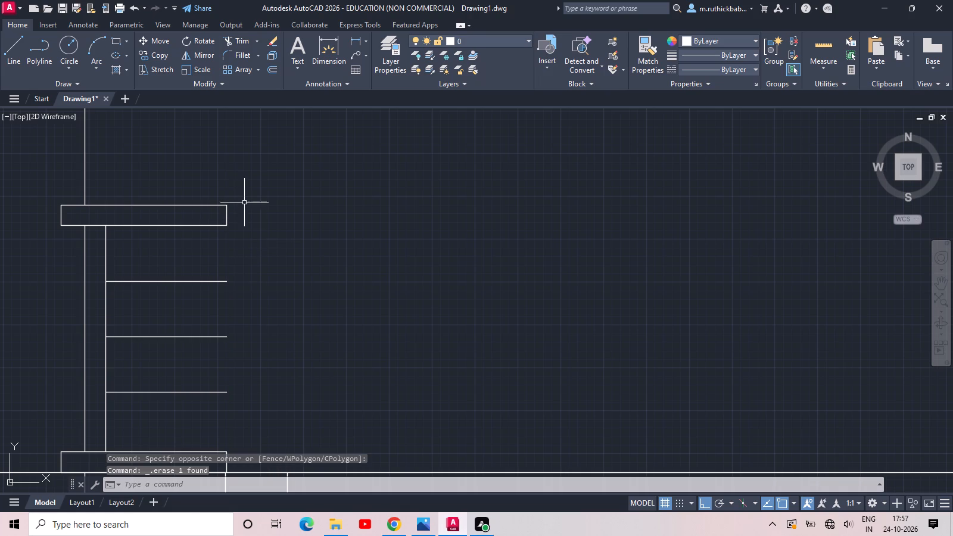
Stretch the upper slab's right end horizontally until it lies above the right-hand brick panel.
left_click(152, 70)
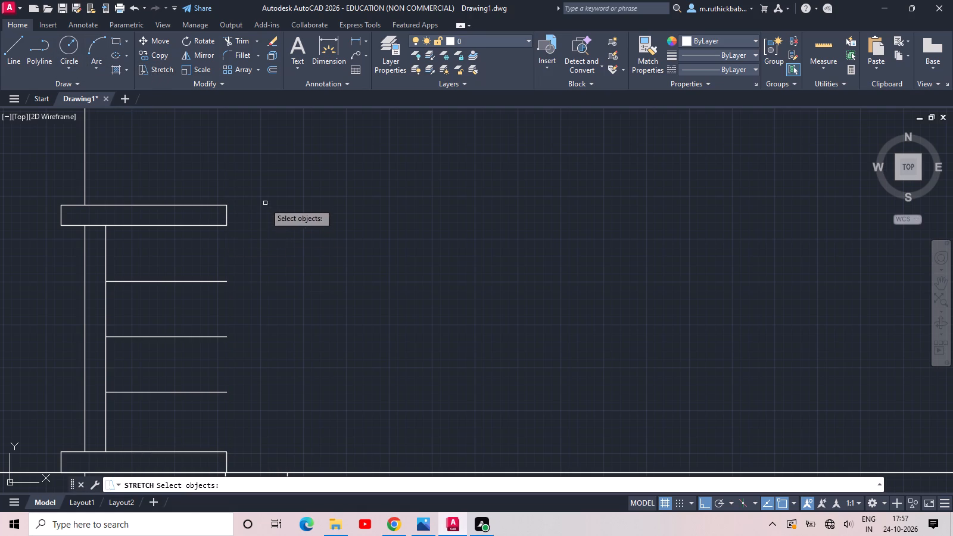
left_click(260, 185)
left_click(195, 253)
key("space")
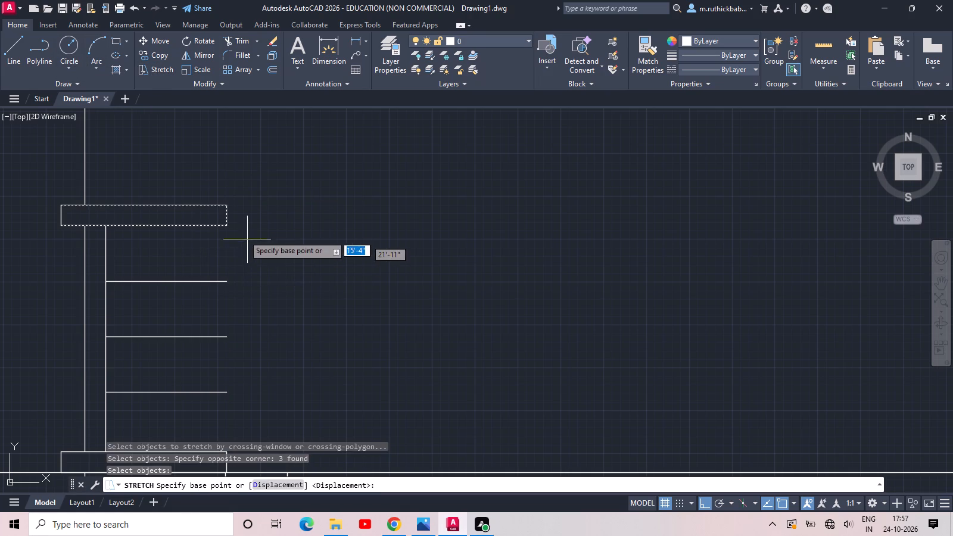
left_click(225, 226)
scroll(748, 257, "down", 1)
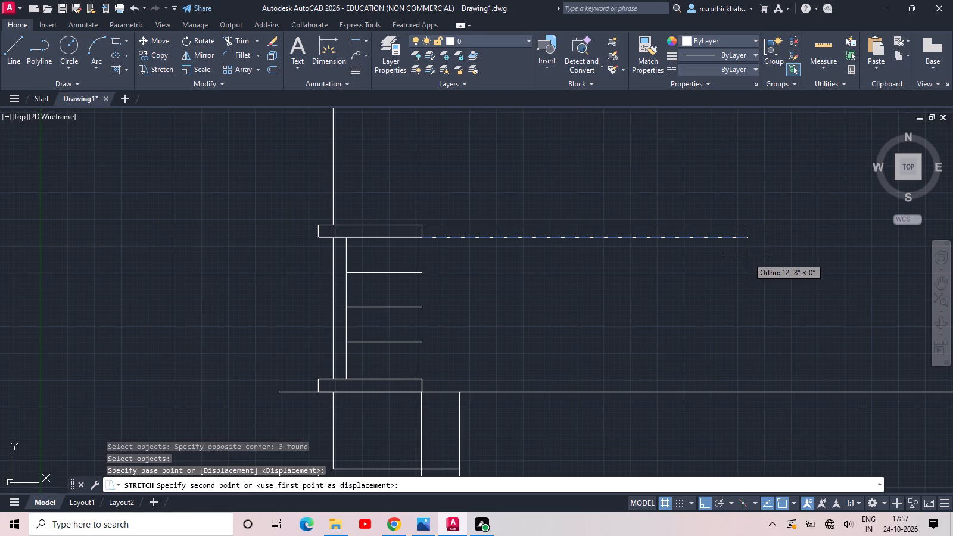
middle_click_drag(748, 257, 648, 190)
scroll(646, 188, "down", 1)
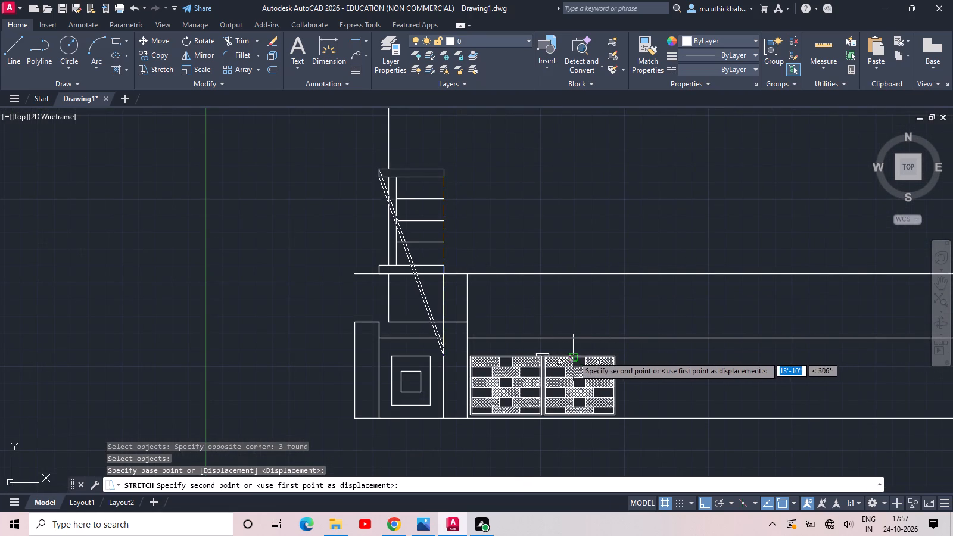
left_click(572, 177)
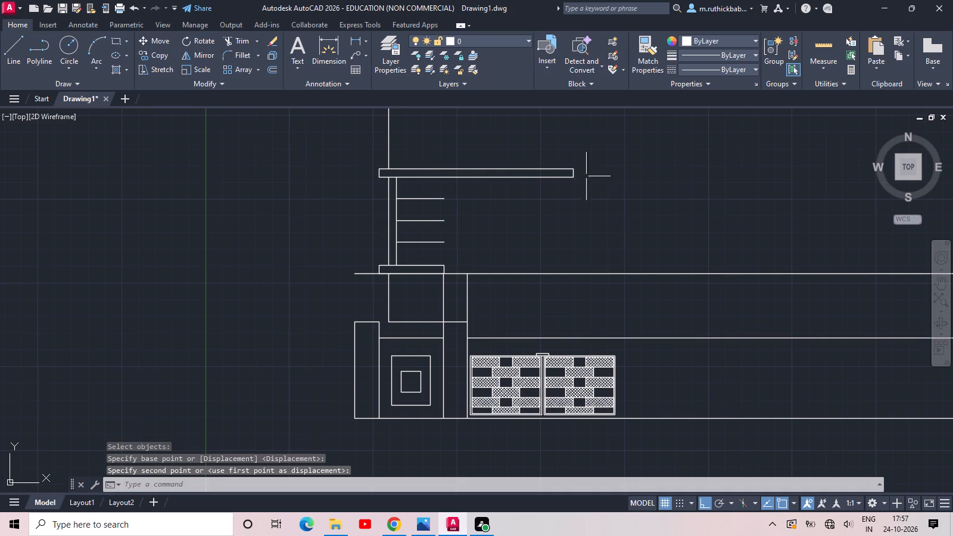
key("Escape")
Draw a 5'-6" vertical line closing the division lines' right ends, from the upper slab's underside to the lower slab.
scroll(429, 195, "up", 2)
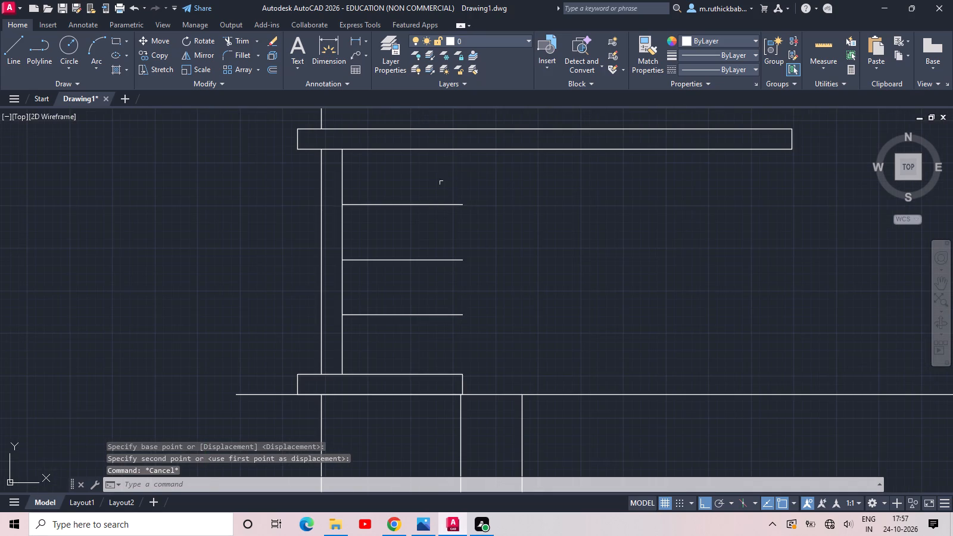
middle_click_drag(454, 170, 447, 192)
type("l")
key("space")
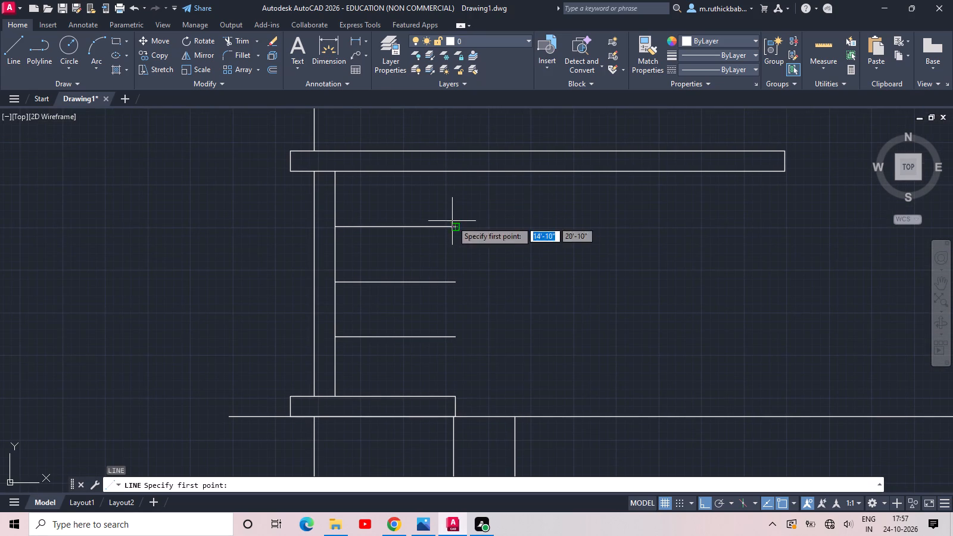
left_click(454, 173)
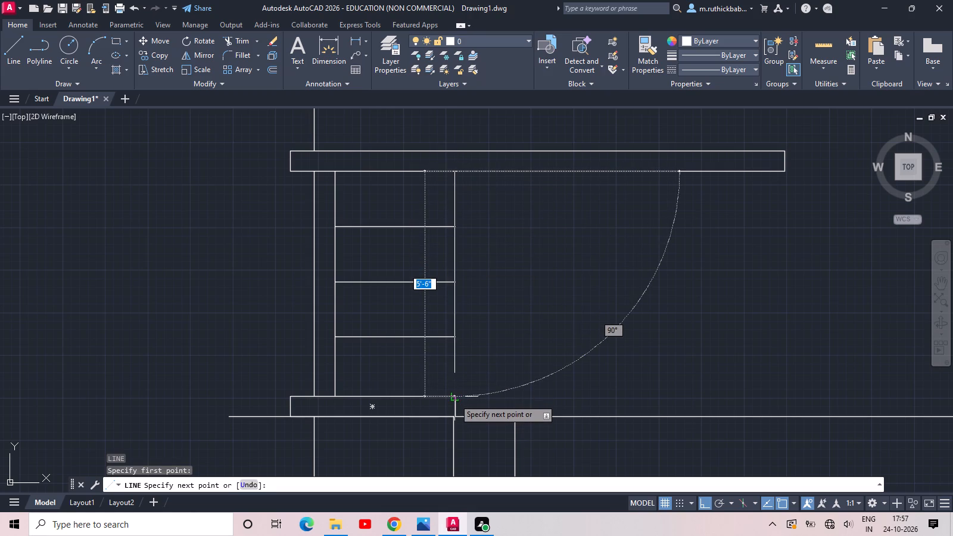
left_click(454, 399)
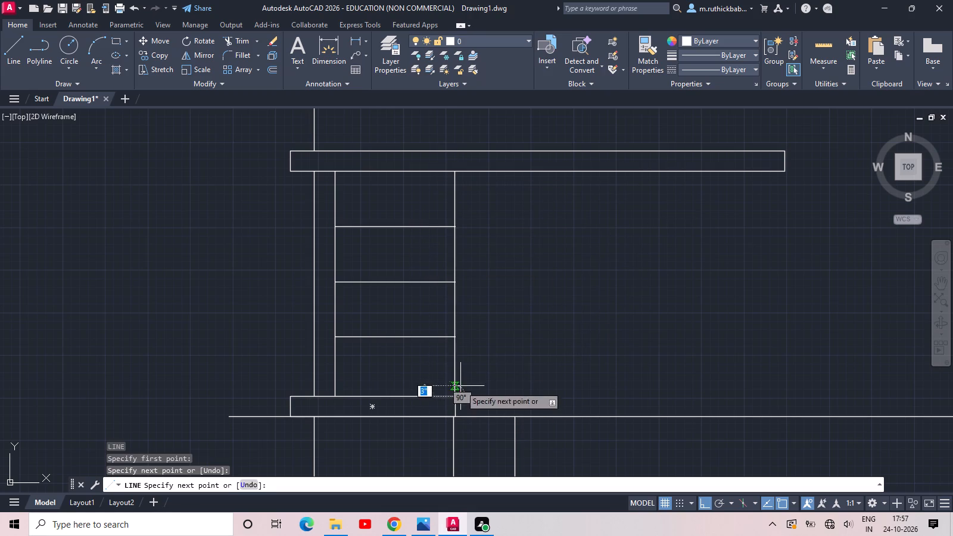
key("Escape")
Draw a short vertical line across the upper slab's full thickness, just right of the closed division bay.
middle_click_drag(481, 249, 478, 252)
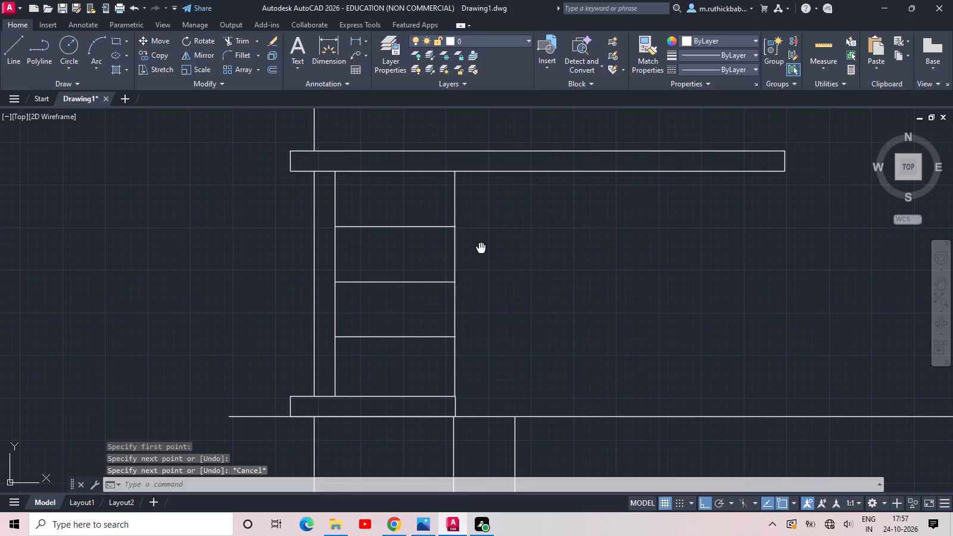
middle_click_drag(478, 252, 451, 285)
scroll(434, 200, "up", 2)
scroll(434, 200, "down", 1)
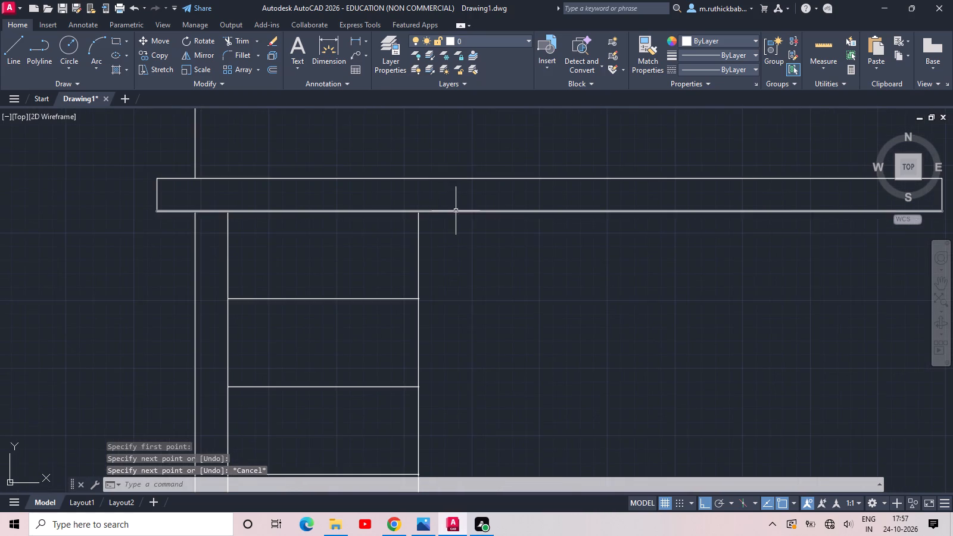
middle_click_drag(456, 211, 417, 204)
type("l")
key("space")
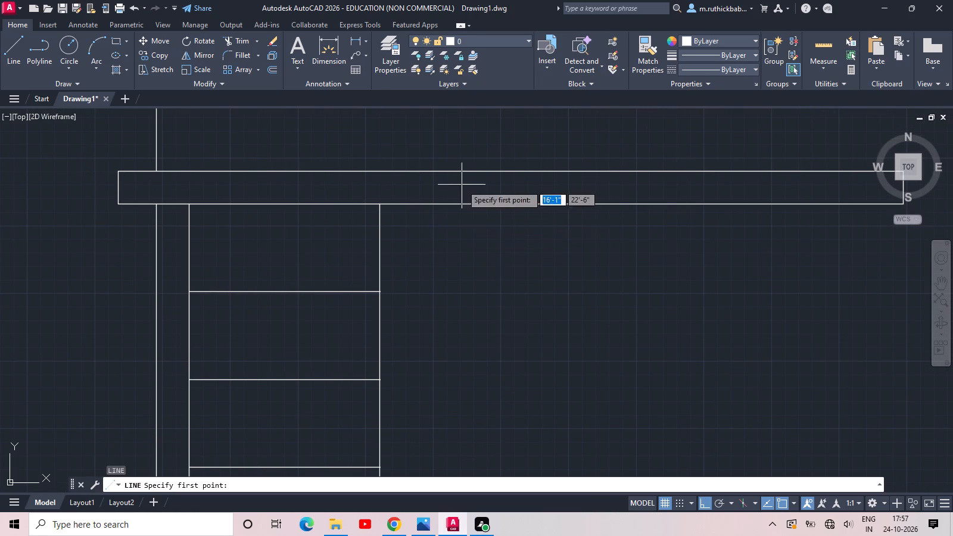
left_click(434, 173)
left_click(434, 203)
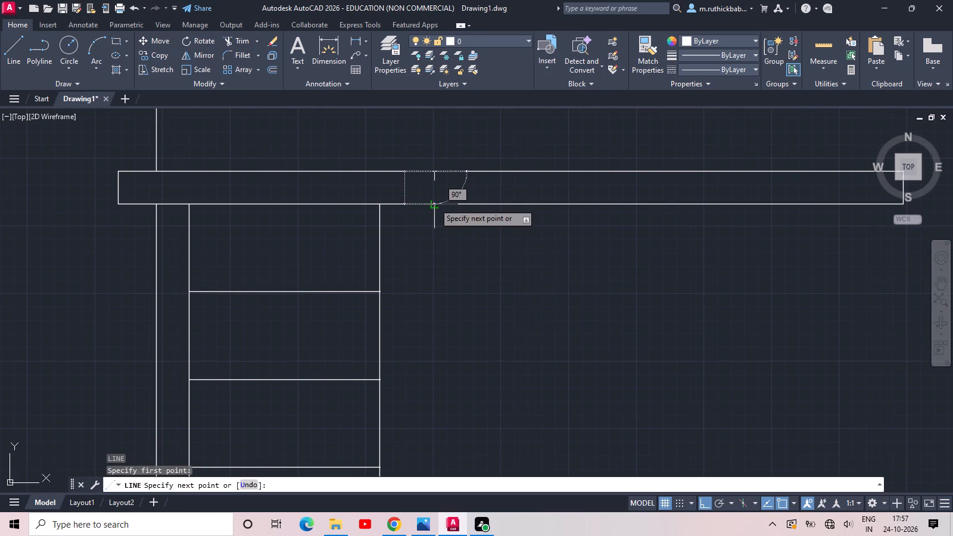
key("Escape")
Start copying the short vertical line in the upper slab, using its lower end as base point.
middle_click_drag(491, 194, 489, 194)
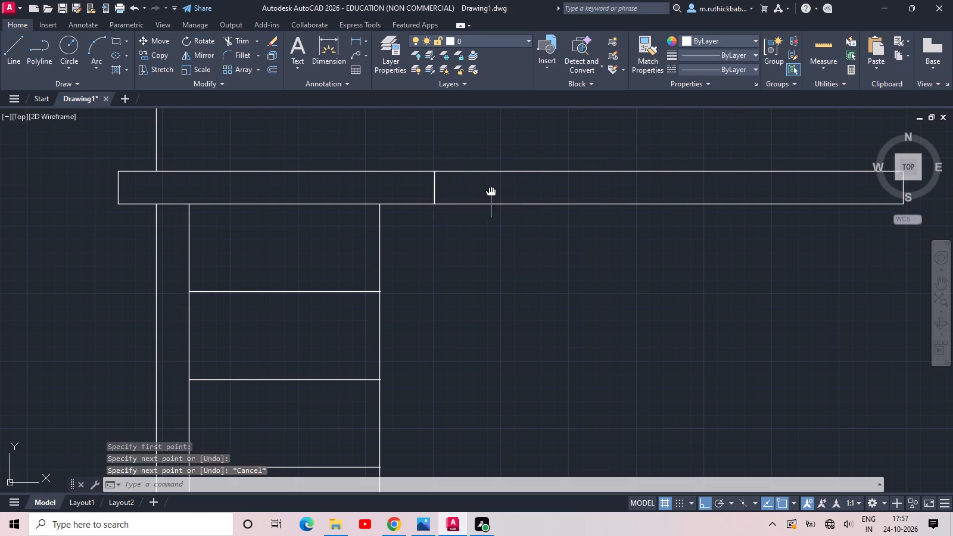
middle_click_drag(489, 194, 453, 196)
scroll(431, 192, "up", 1)
middle_click_drag(419, 192, 330, 200)
scroll(329, 200, "down", 1)
left_click(328, 200)
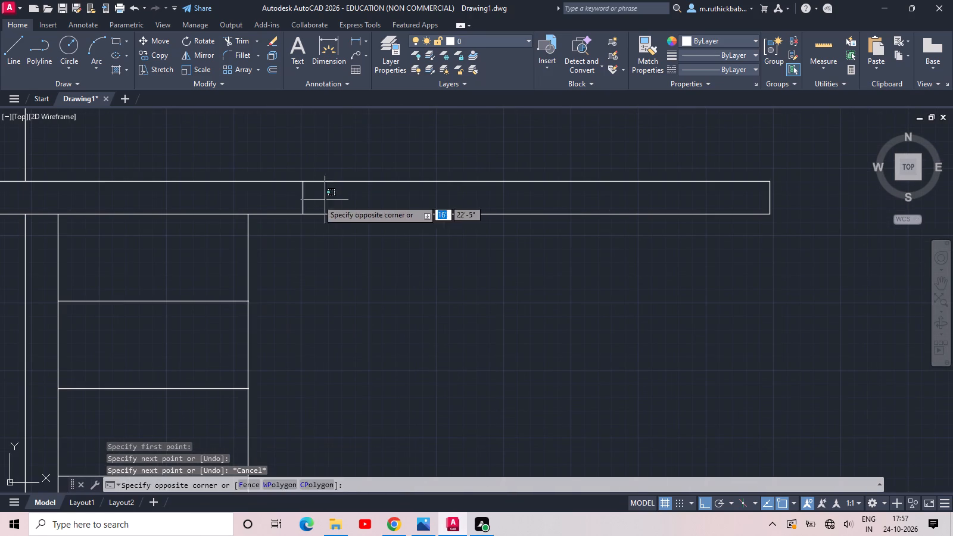
left_click(295, 192)
key("c")
type("o")
key("space")
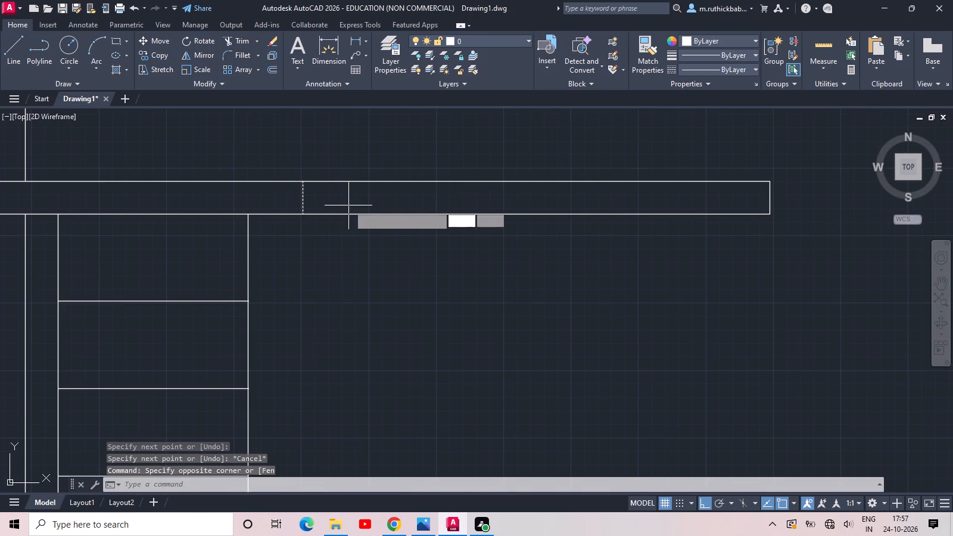
left_click(302, 213)
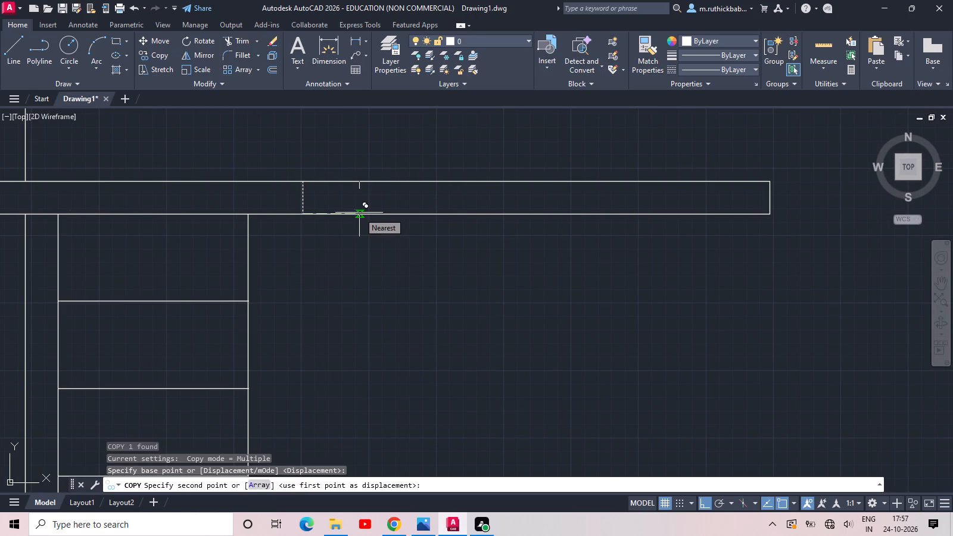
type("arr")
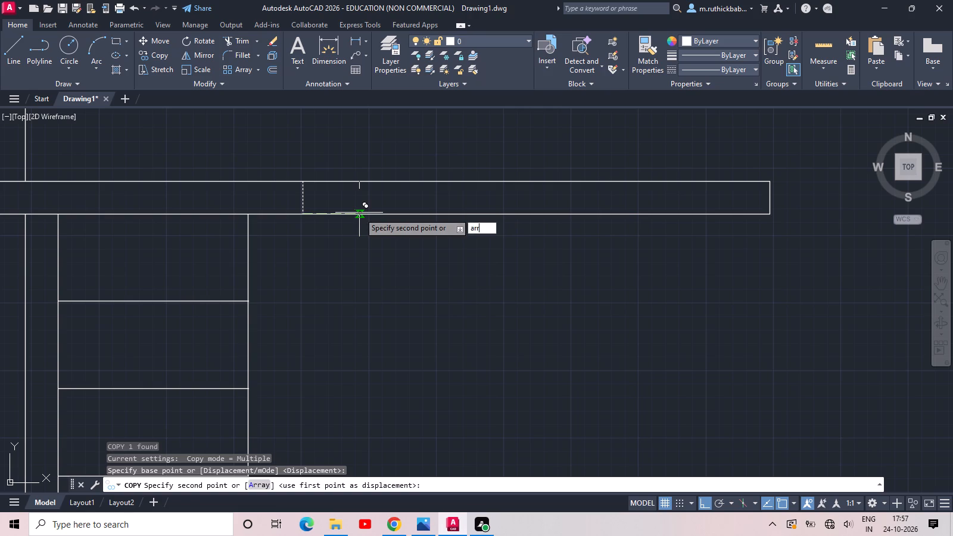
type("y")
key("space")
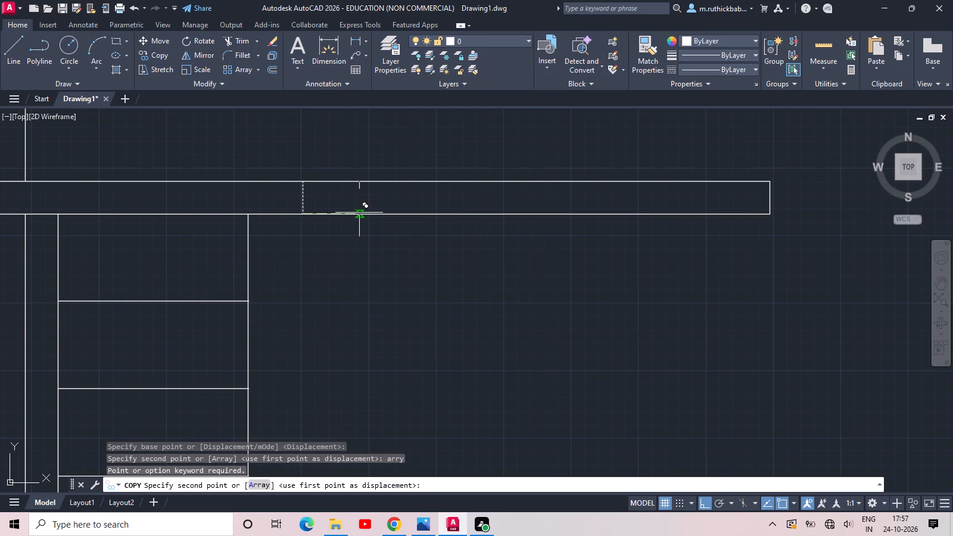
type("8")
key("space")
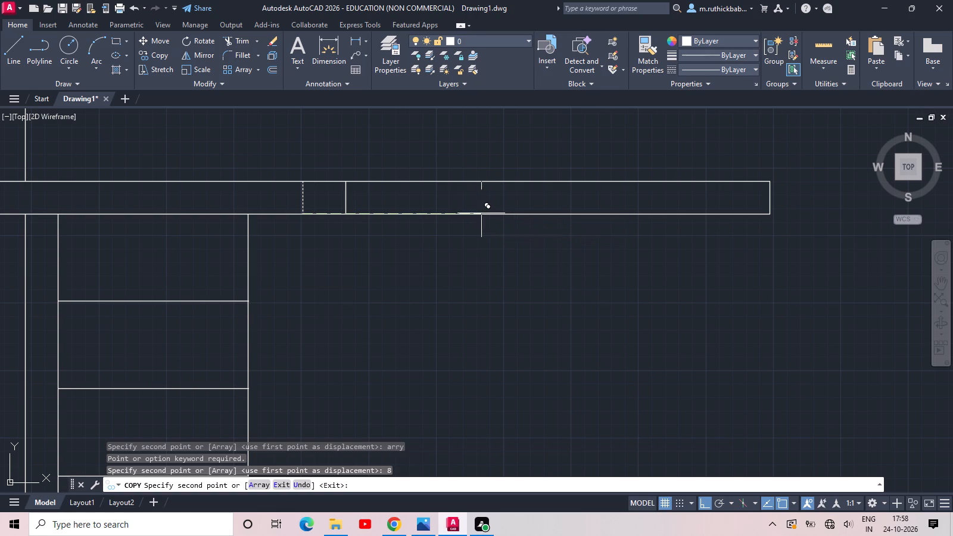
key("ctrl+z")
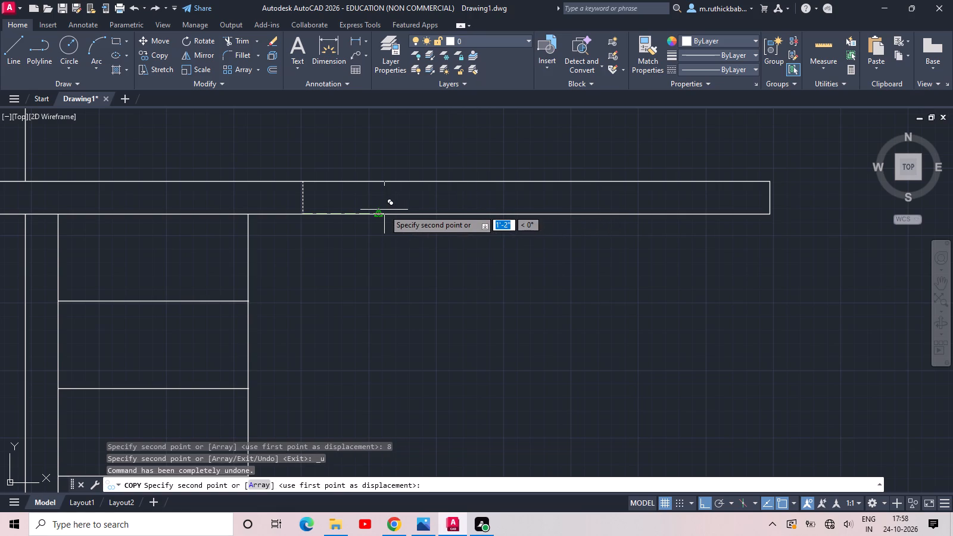
Array-copy the short vertical line as 8 items, fitted between its position and the upper slab's right end.
key("a")
key("r")
type("r")
key("space")
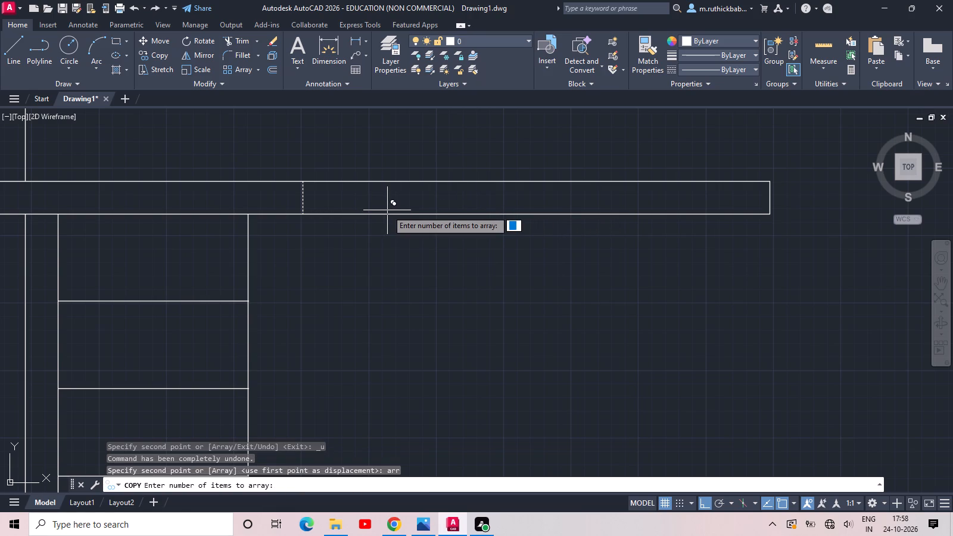
type("8")
key("space")
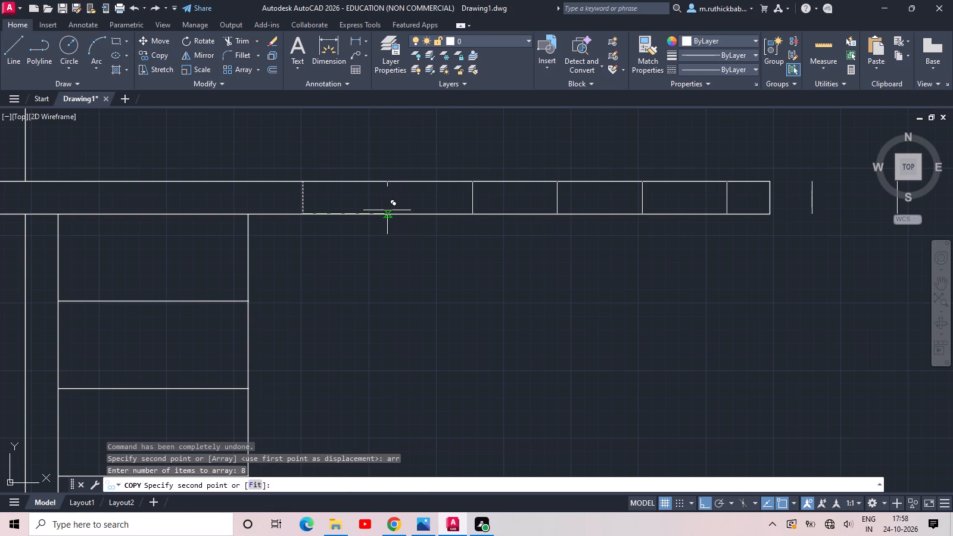
key("f")
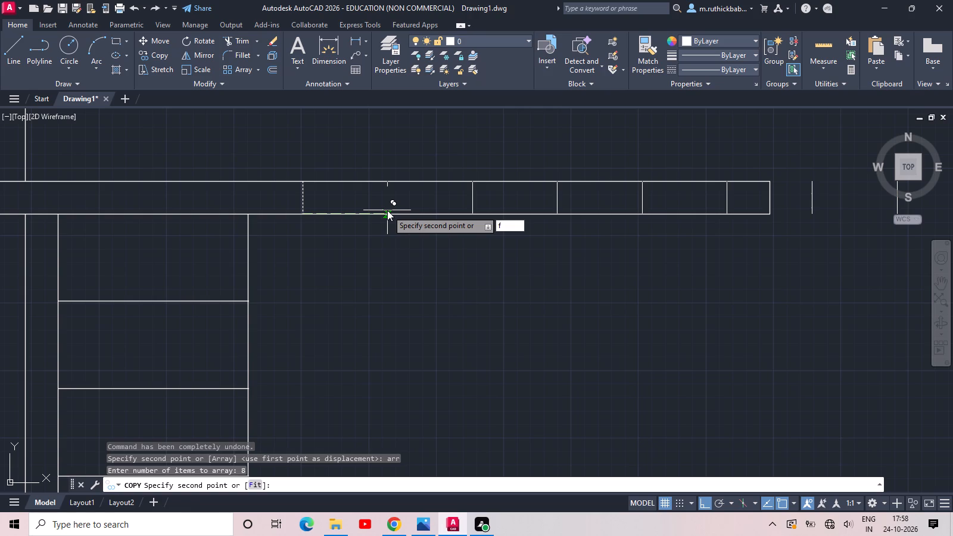
key("space")
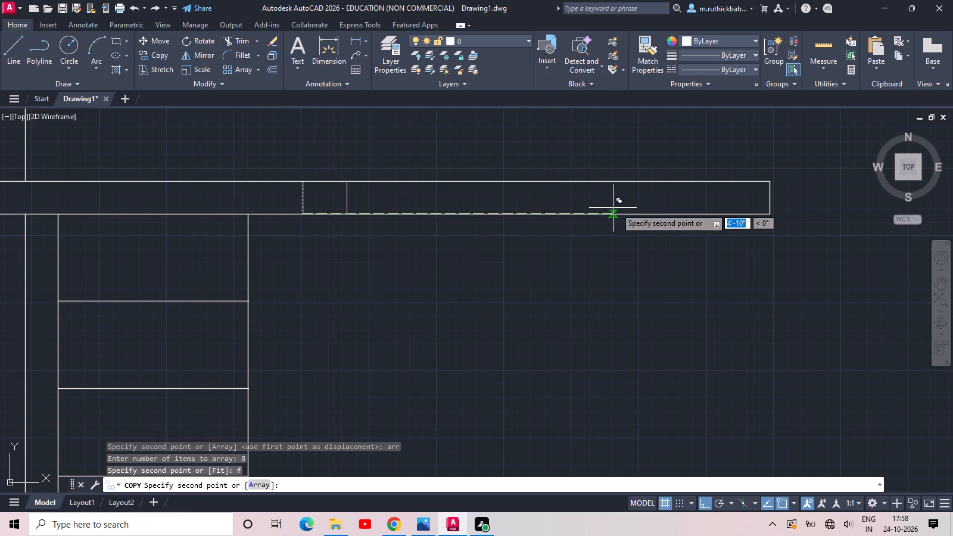
left_click(768, 214)
key("Escape")
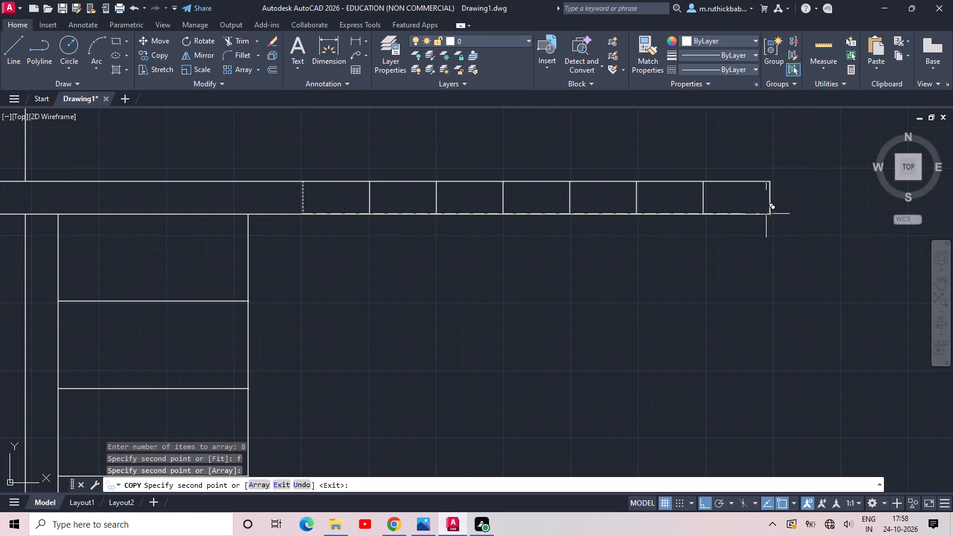
Extend the upper slab's right end line down to the long horizontal line at the lower slab's base.
scroll(622, 233, "down", 2)
middle_click_drag(600, 258, 532, 237)
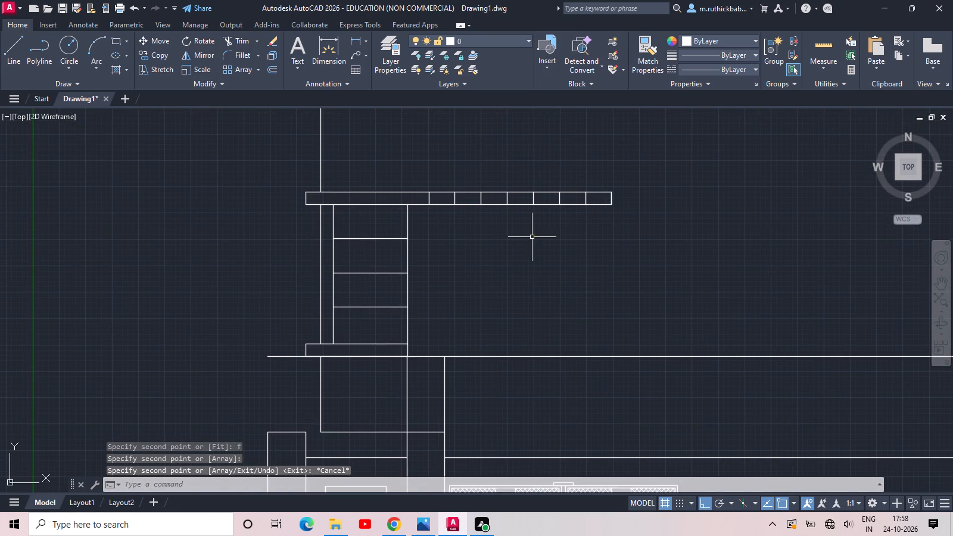
scroll(533, 219, "up", 1)
middle_click_drag(533, 218, 500, 231)
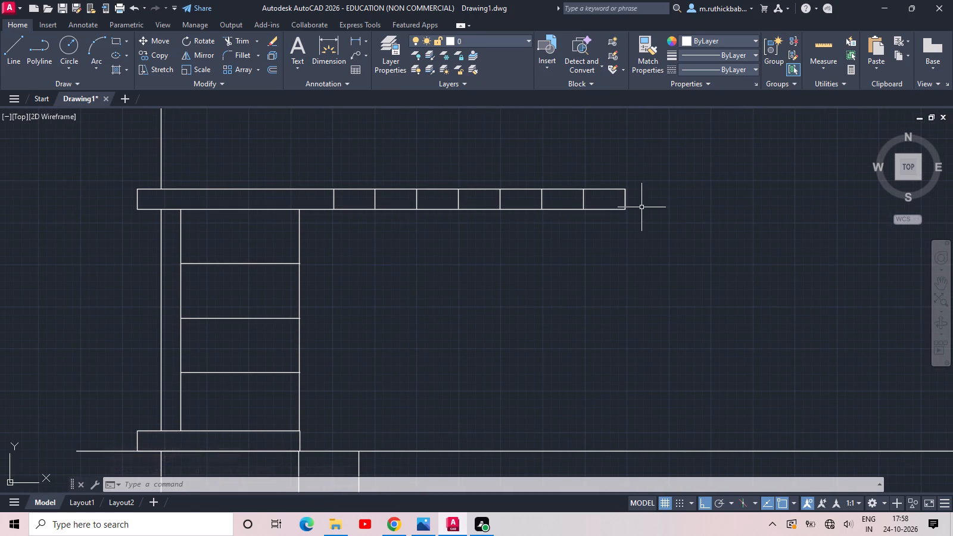
key("e")
key("x")
key("space")
key("space")
left_click(621, 198)
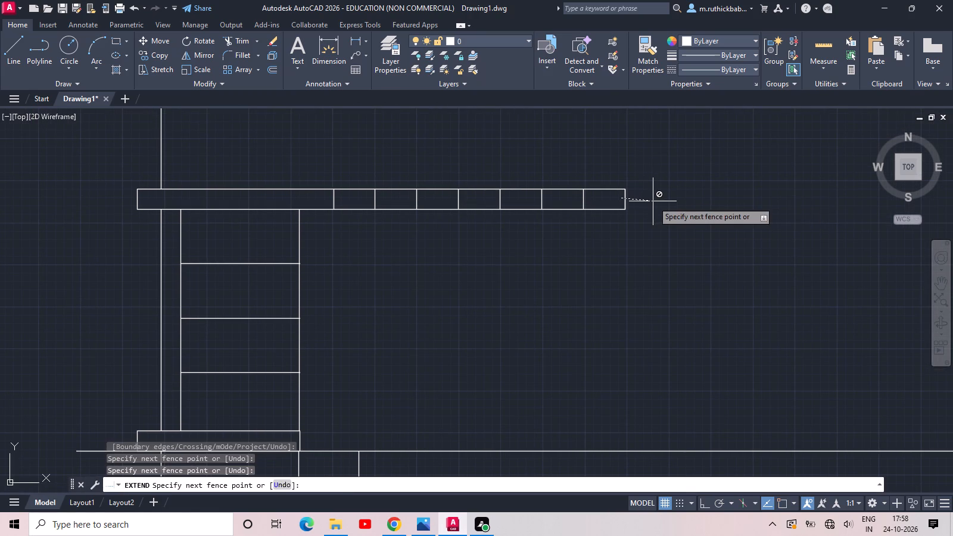
left_click(653, 201)
left_click_drag(653, 201, 647, 199)
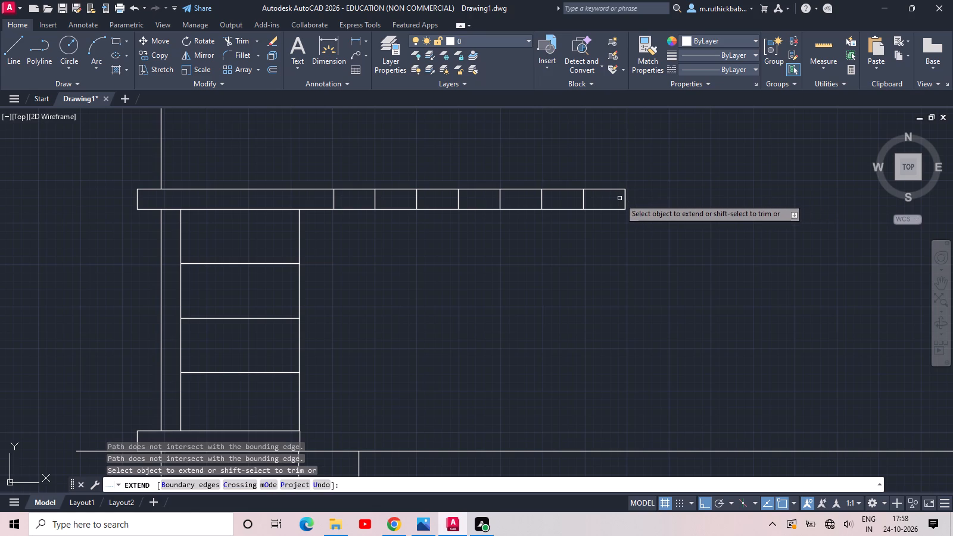
left_click(625, 204)
key("Escape")
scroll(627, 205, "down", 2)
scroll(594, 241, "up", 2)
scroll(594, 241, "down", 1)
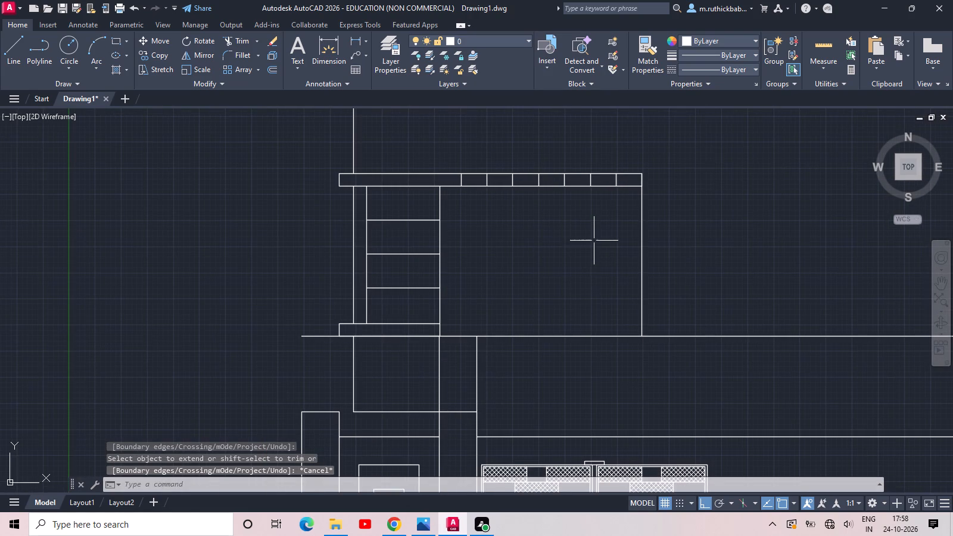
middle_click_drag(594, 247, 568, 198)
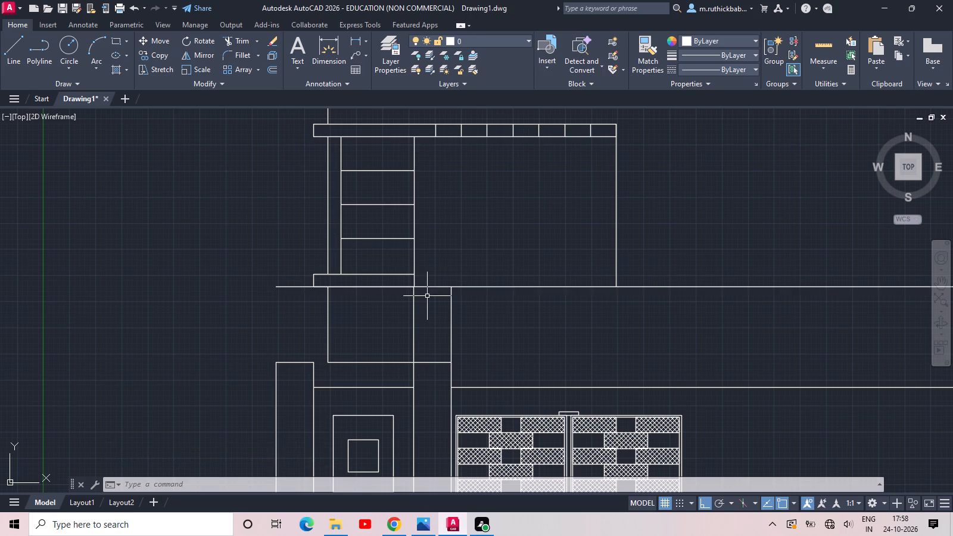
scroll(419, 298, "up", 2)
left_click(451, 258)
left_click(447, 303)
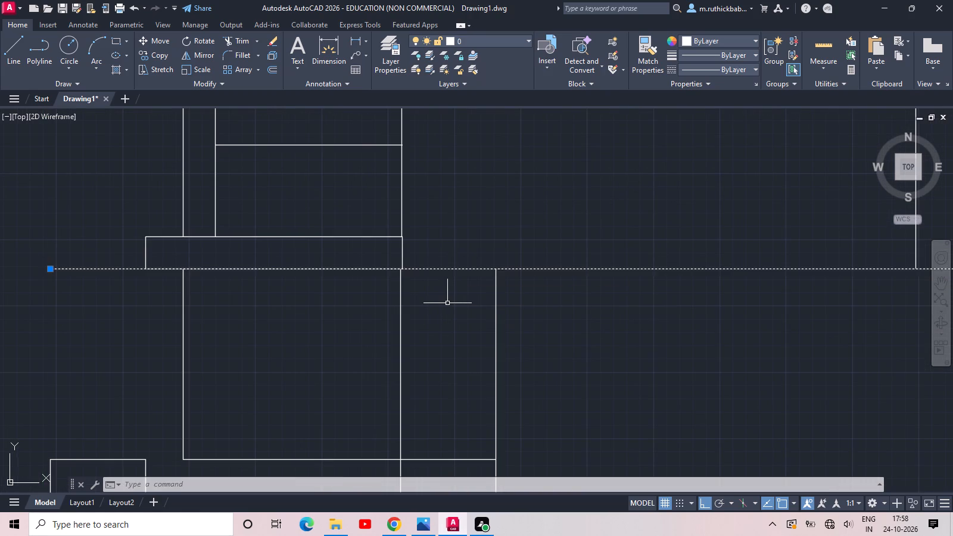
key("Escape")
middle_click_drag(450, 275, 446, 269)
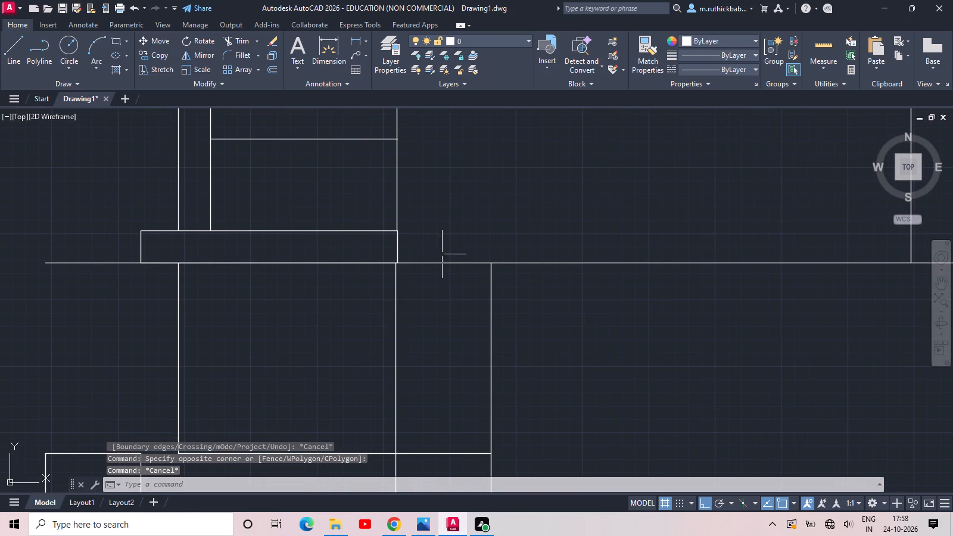
Draw a horizontal line about 34'-6" long below the long line, from the pillar's left edge to the layout's right end.
scroll(442, 238, "down", 1)
type("l")
key("space")
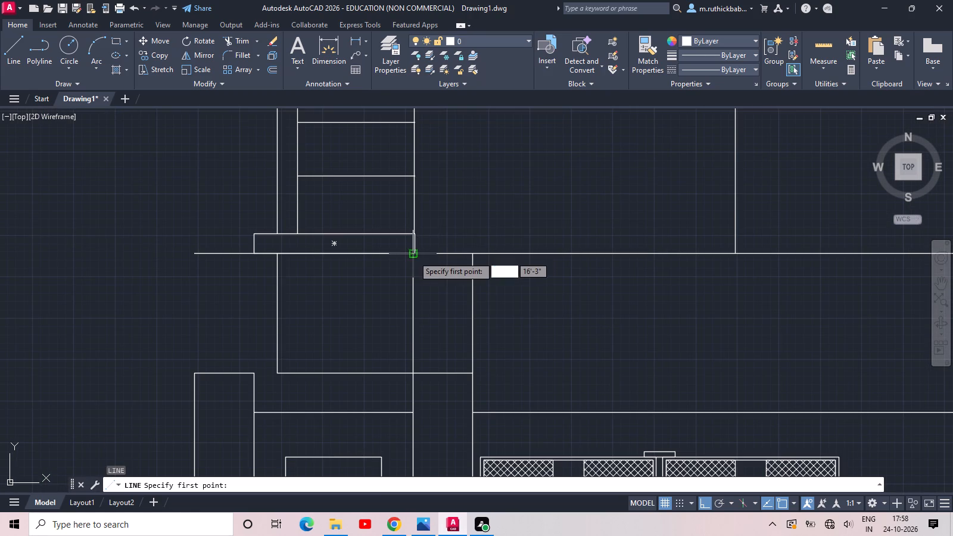
left_click(414, 303)
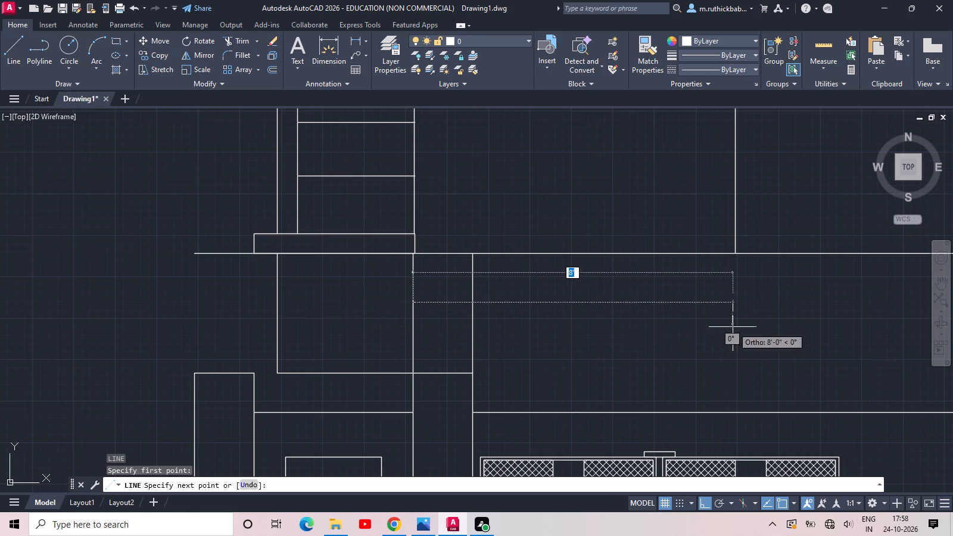
middle_click_drag(733, 327, 349, 291)
scroll(347, 291, "down", 3)
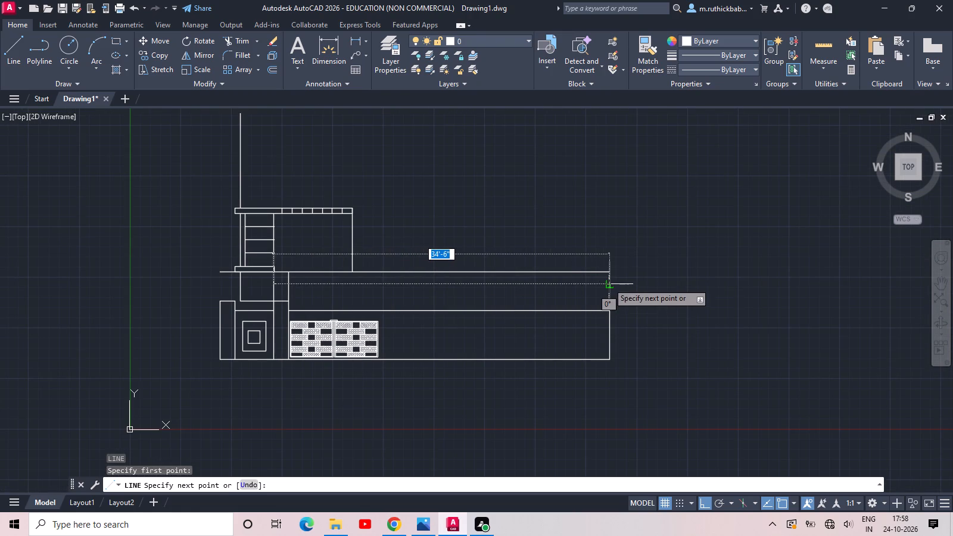
left_click(608, 283)
key("Escape")
Copy the new horizontal line 6" upward from its left end.
scroll(267, 283, "up", 3)
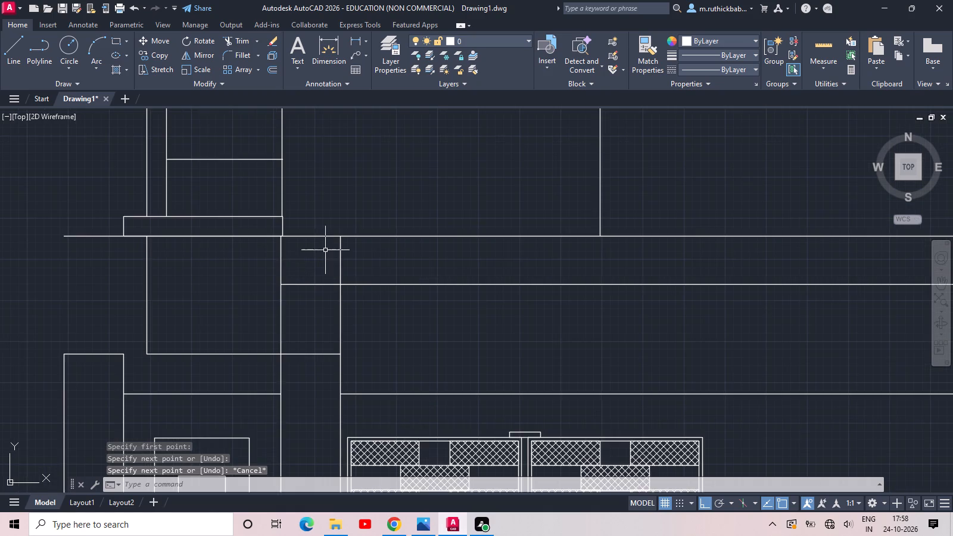
scroll(325, 250, "up", 1)
left_click_drag(352, 267, 336, 286)
left_click(294, 323)
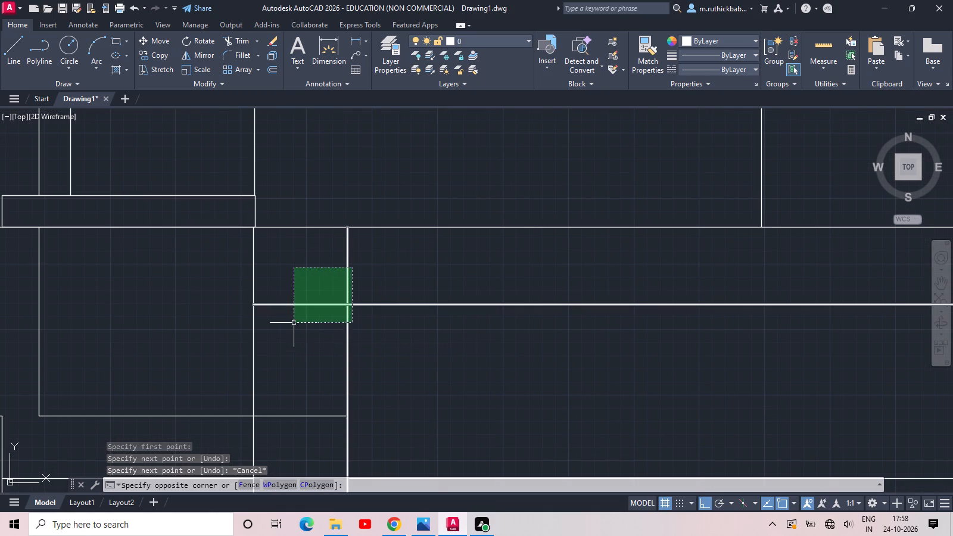
key("Escape")
left_click_drag(420, 296, 418, 302)
left_click(396, 339)
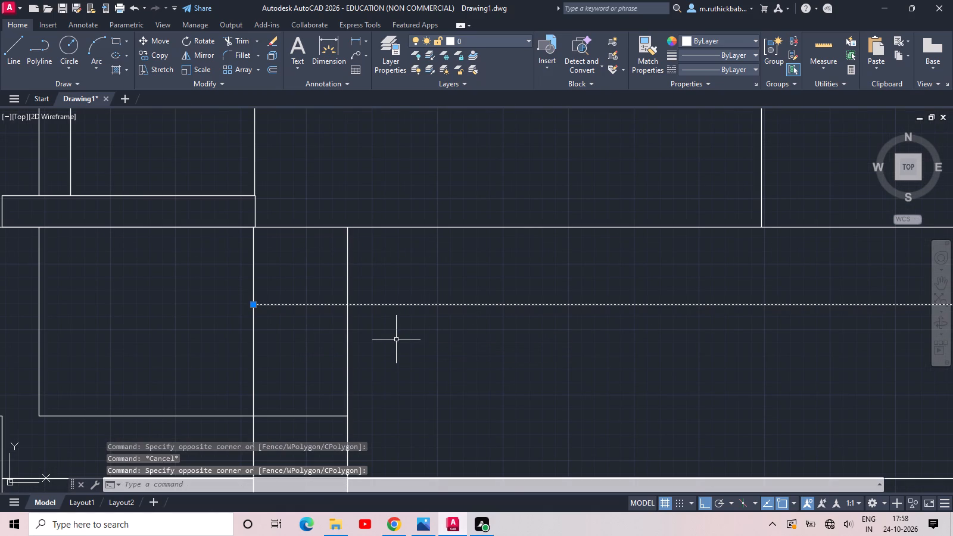
key("c")
type("o")
key("space")
left_click(253, 301)
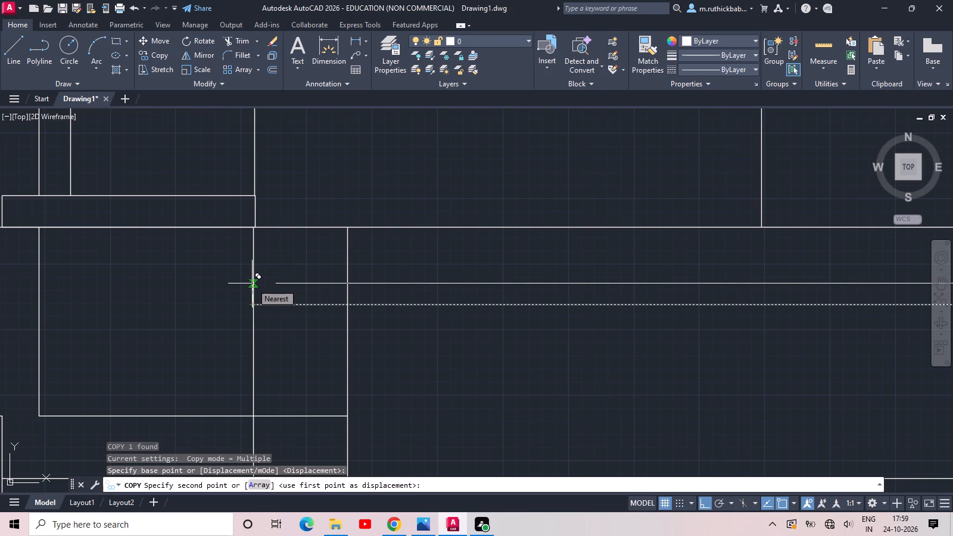
type("6")
key("space")
key("Escape")
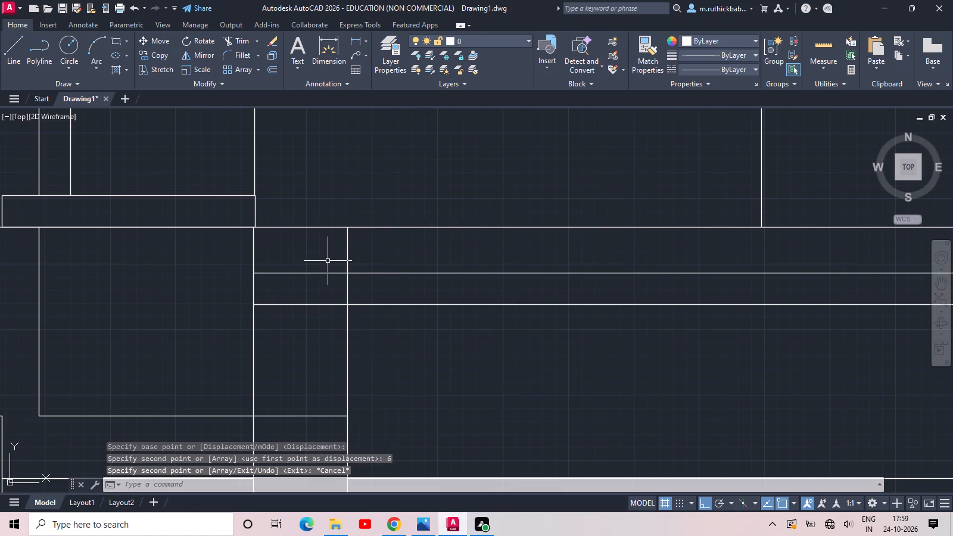
Trim the pillar's right edge above the copied line and the long line between the lower slab and the upper storey's right vertical.
type("tr")
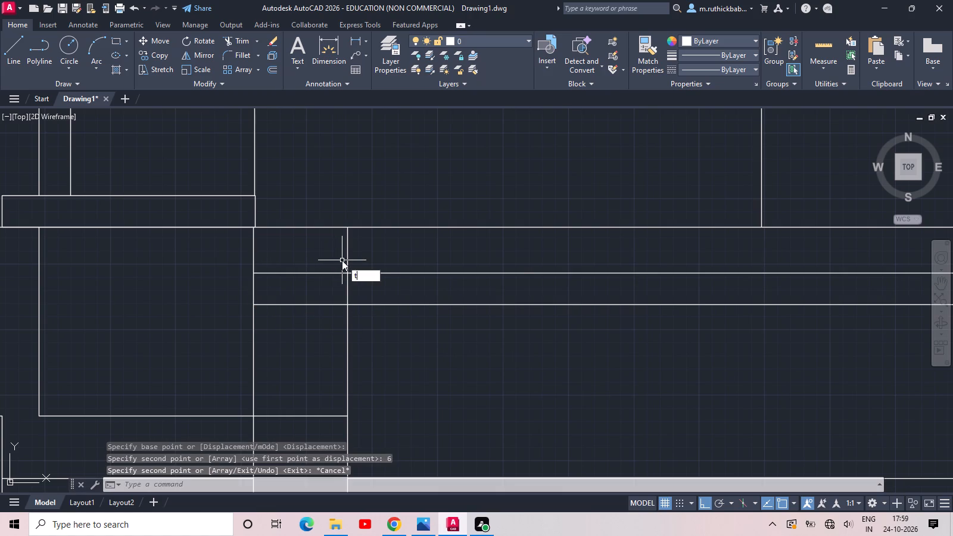
key("space")
key("space")
left_click(354, 261)
left_click(333, 251)
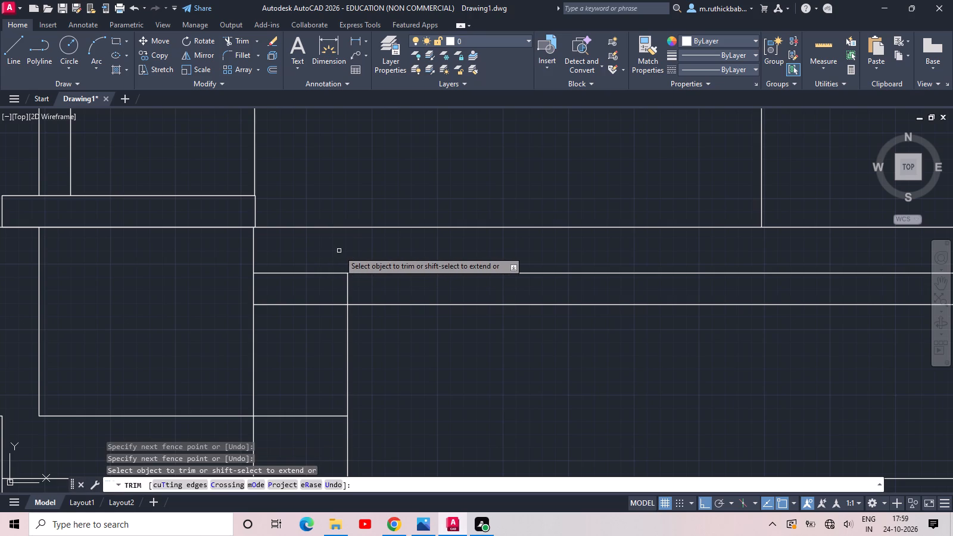
left_click(339, 251)
left_click(350, 196)
scroll(371, 184, "down", 1)
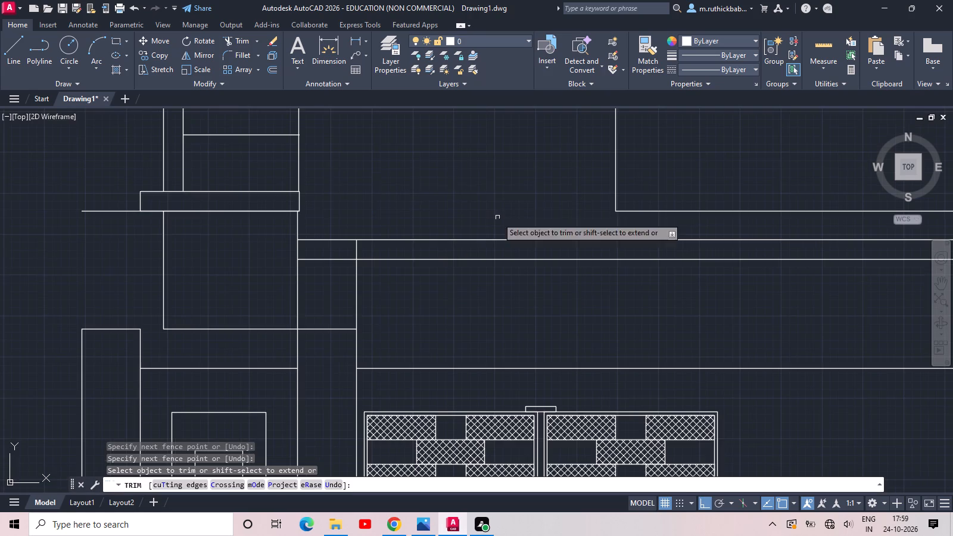
middle_click_drag(497, 217, 398, 264)
key("Escape")
Extend the upper storey's right vertical line down to the upper of the two parallel horizontal lines.
scroll(491, 248, "up", 1)
type("ex")
key("space")
key("space")
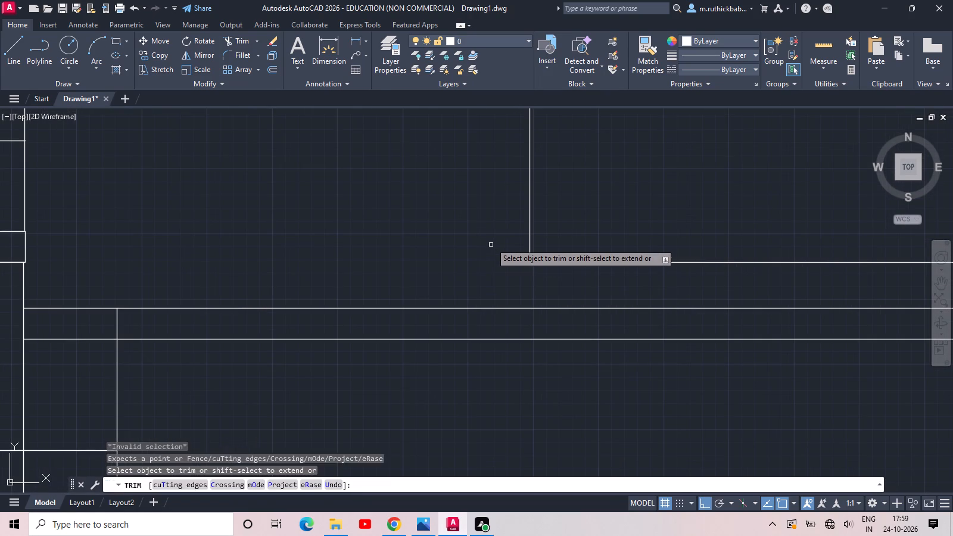
left_click_drag(490, 226, 497, 226)
left_click(569, 214)
key("Escape")
type("ex")
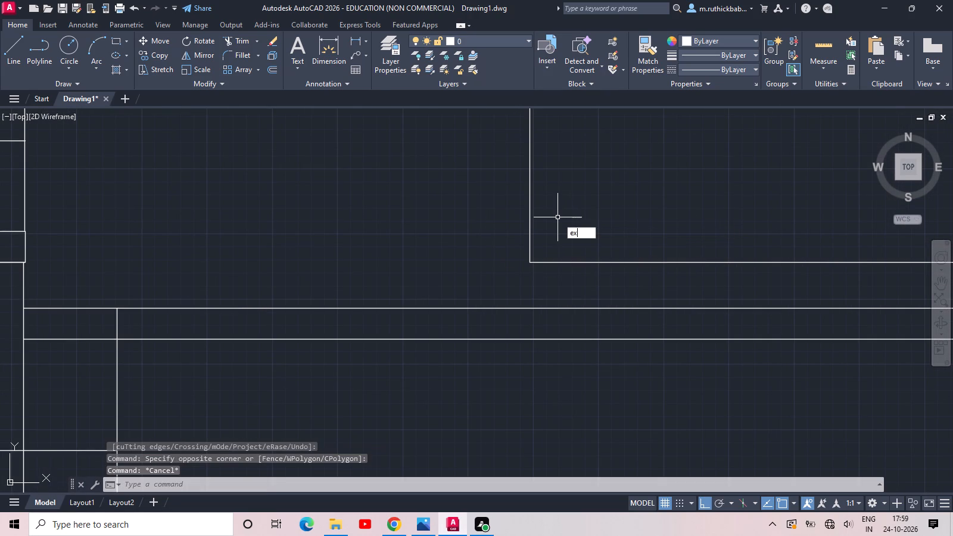
key("space")
left_click(559, 217)
left_click(515, 211)
key("Escape")
Erase the leftover long horizontal line to the right of the upper storey's right vertical.
middle_click_drag(390, 221, 408, 236)
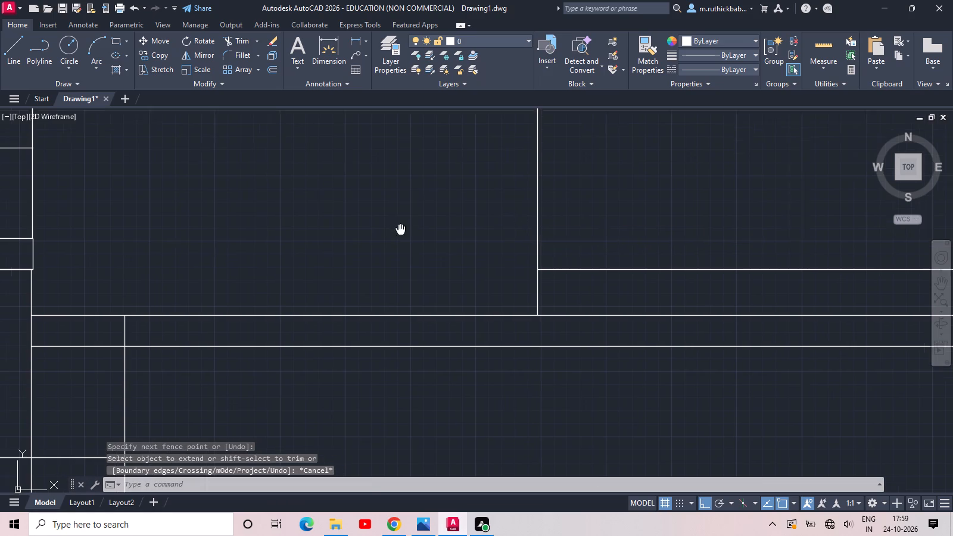
middle_click_drag(408, 236, 424, 247)
middle_click_drag(424, 247, 341, 246)
scroll(322, 244, "down", 1)
left_click(680, 286)
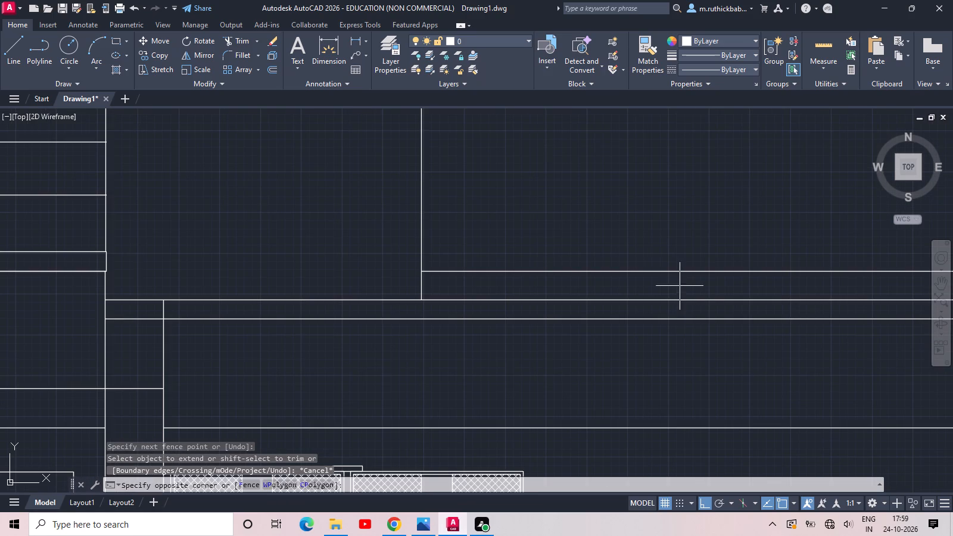
left_click(656, 237)
key("Delete")
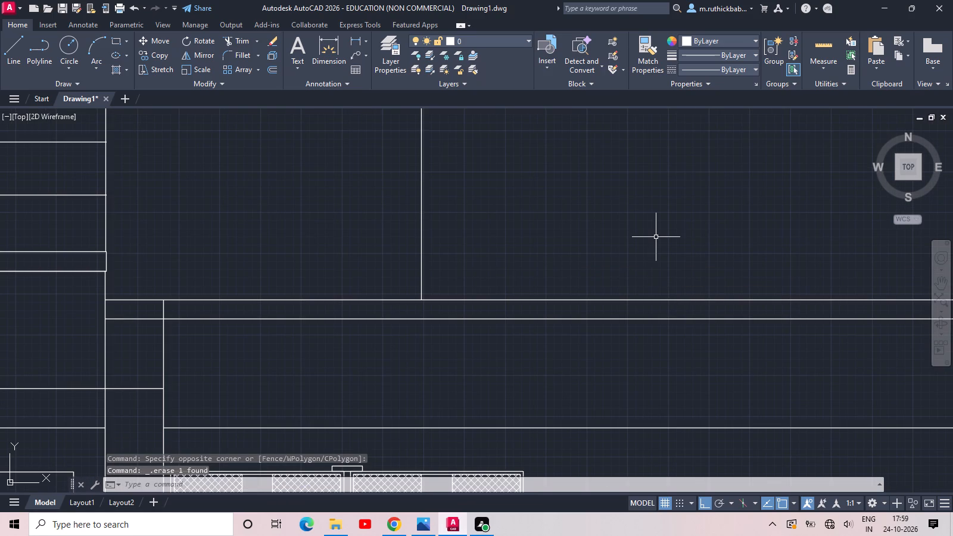
Trim the part of the pillar's right edge that lies between the two parallel horizontal band lines.
scroll(130, 312, "up", 1)
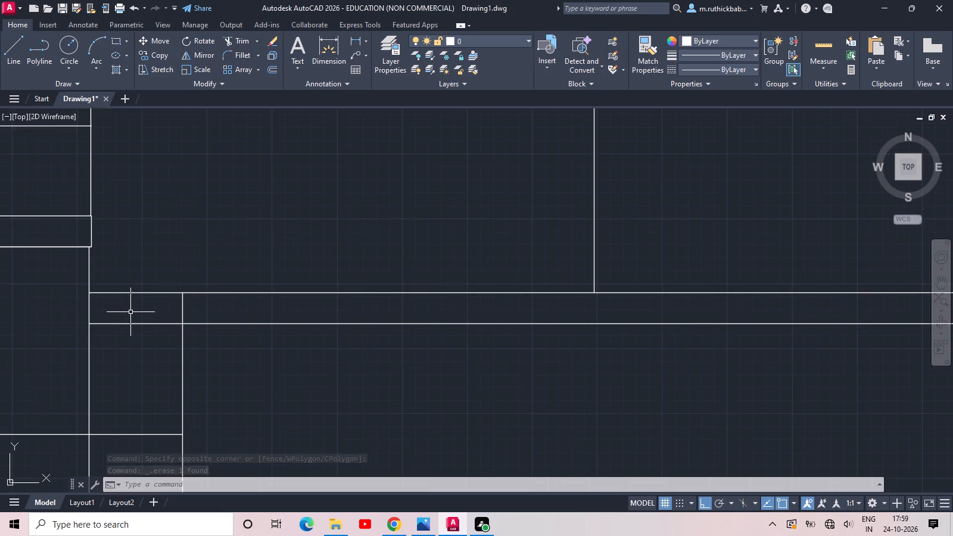
middle_click_drag(130, 312, 208, 294)
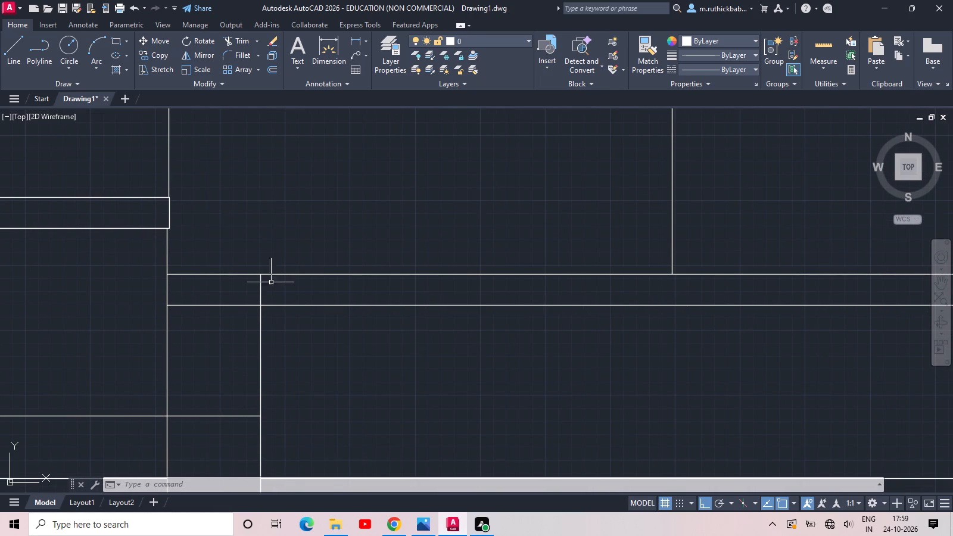
left_click(276, 284)
key("Escape")
key("Escape")
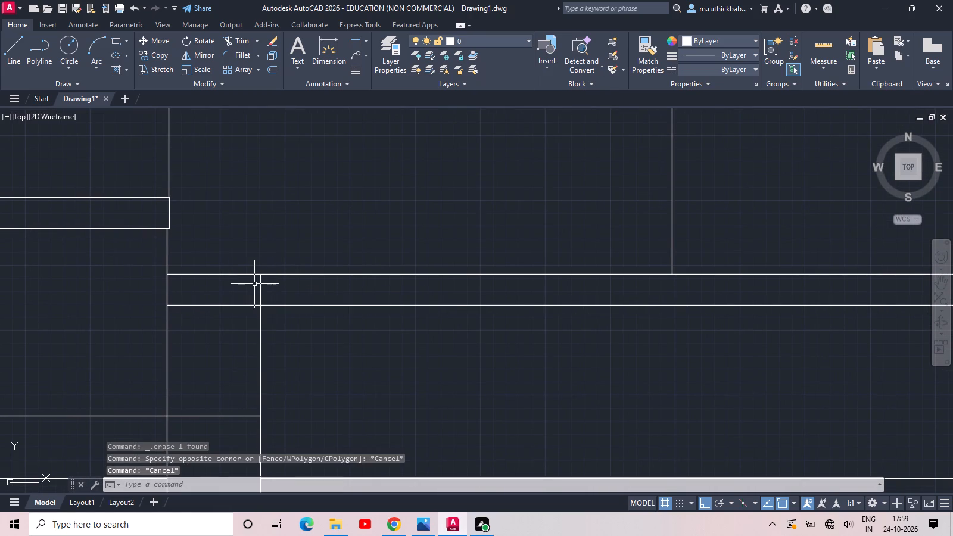
key("t")
type("r")
key("space")
key("space")
key("space")
left_click(279, 295)
left_click(237, 291)
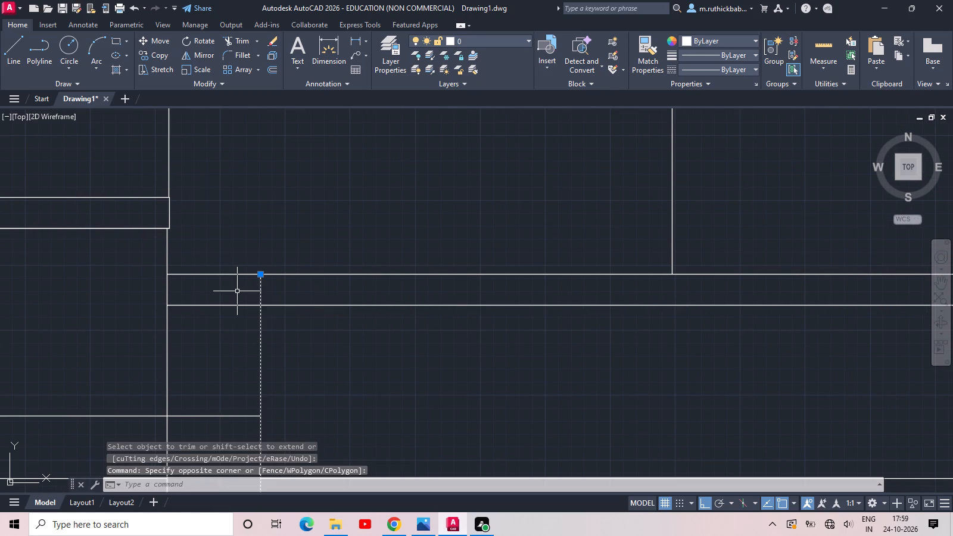
key("Escape")
key("Escape")
type("tr")
key("space")
key("space")
left_click(237, 291)
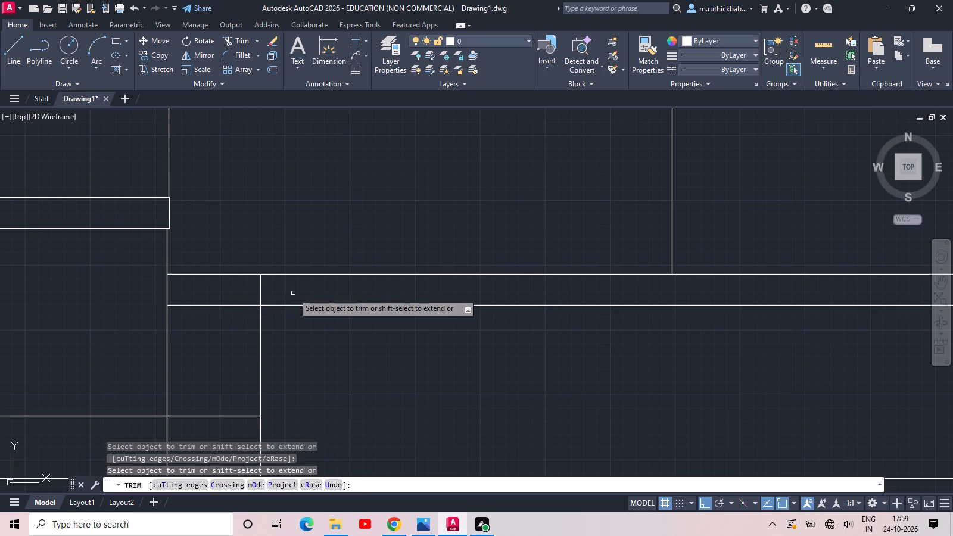
left_click(293, 293)
left_click(236, 291)
key("Escape")
Extend the lowest divider line of the upper-storey slab across to the upper storey's right vertical line.
middle_click_drag(233, 308, 248, 295)
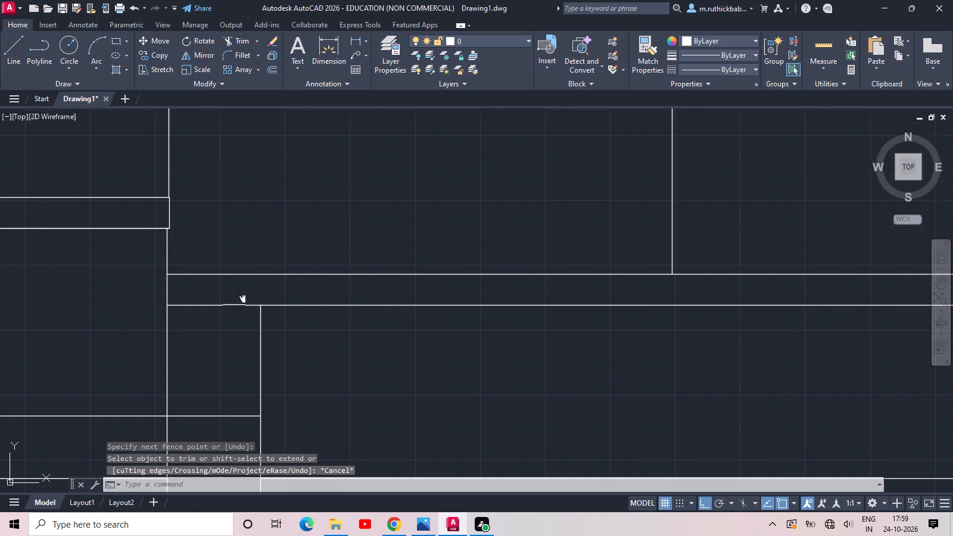
middle_click_drag(248, 295, 302, 252)
scroll(317, 235, "down", 1)
middle_click_drag(307, 277, 266, 388)
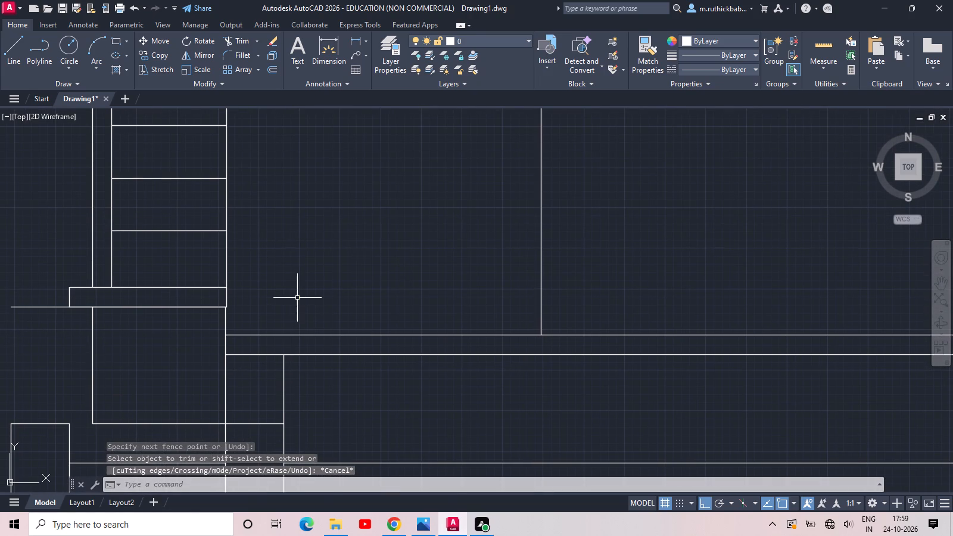
middle_click_drag(322, 250, 293, 296)
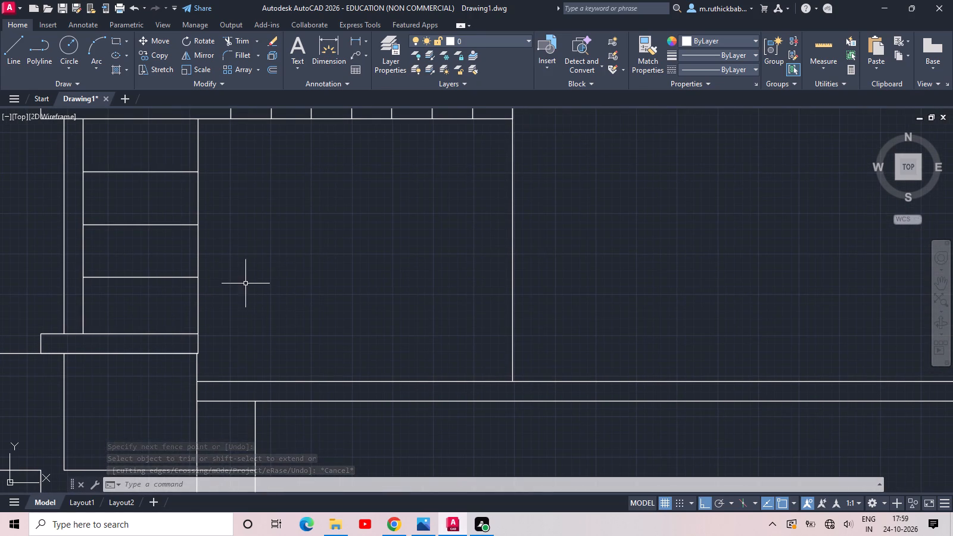
type("ex")
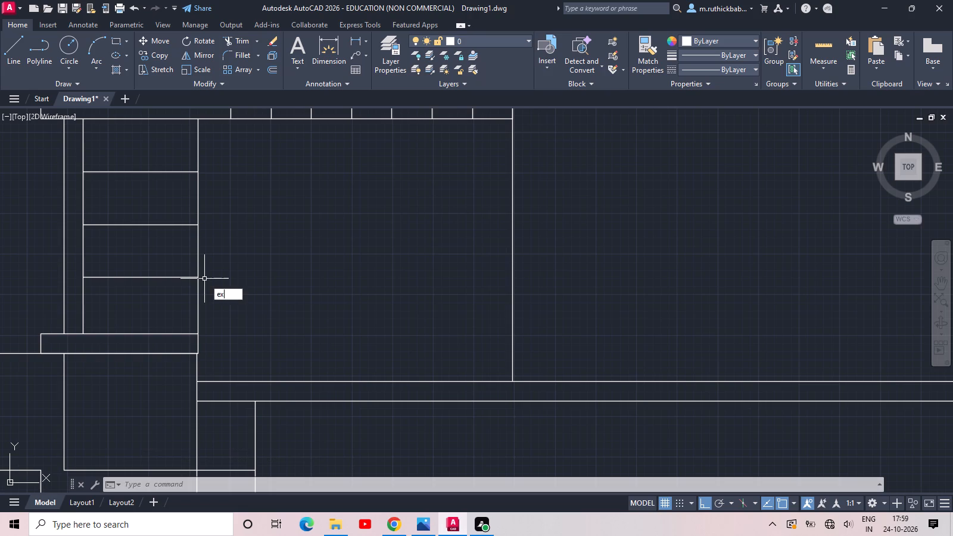
key("space")
key("space")
left_click(193, 278)
key("Escape")
key("Escape")
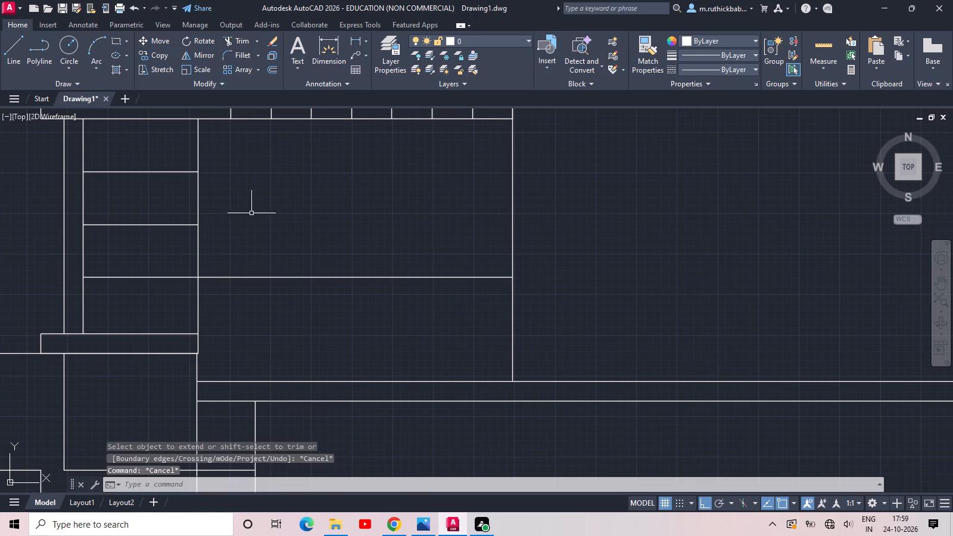
Start a hatch with the AR-B816C pattern, trying scale 100 and scale 1 on the upper-storey wall panel.
left_click(118, 70)
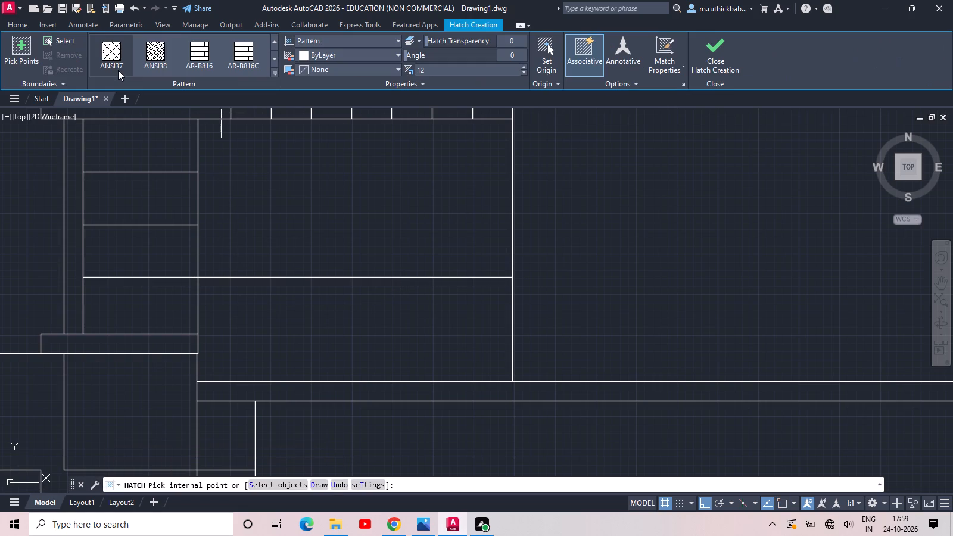
left_click(245, 51)
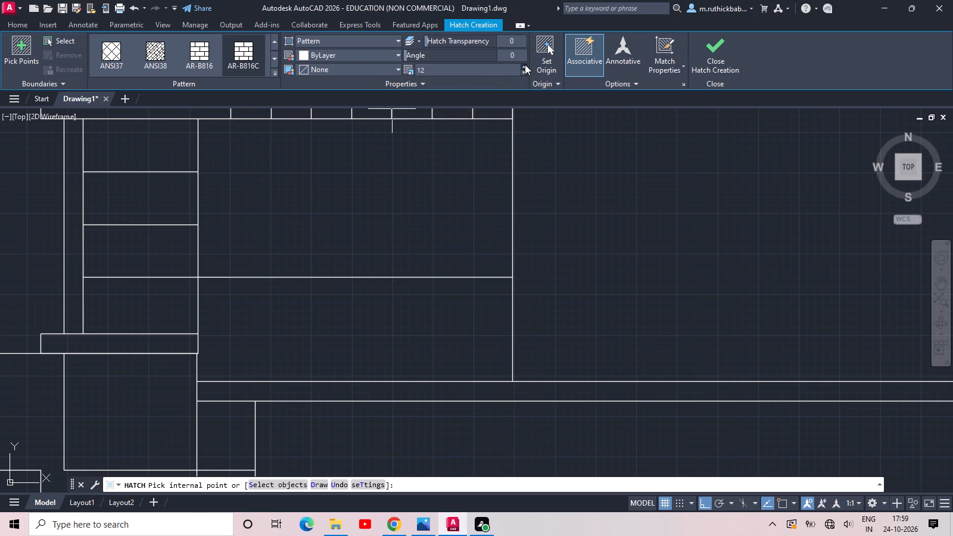
double_click(453, 68)
type("100")
key("Return")
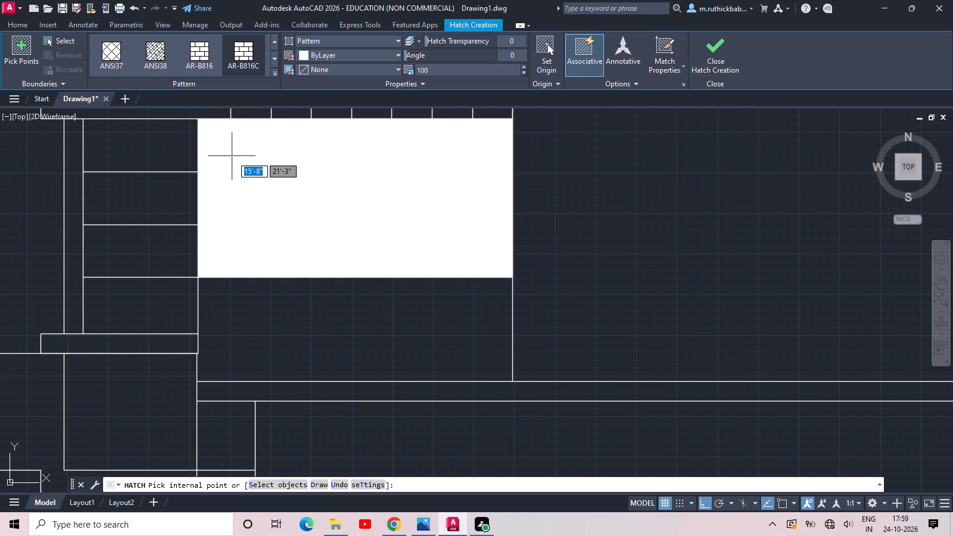
left_click_drag(437, 70, 392, 70)
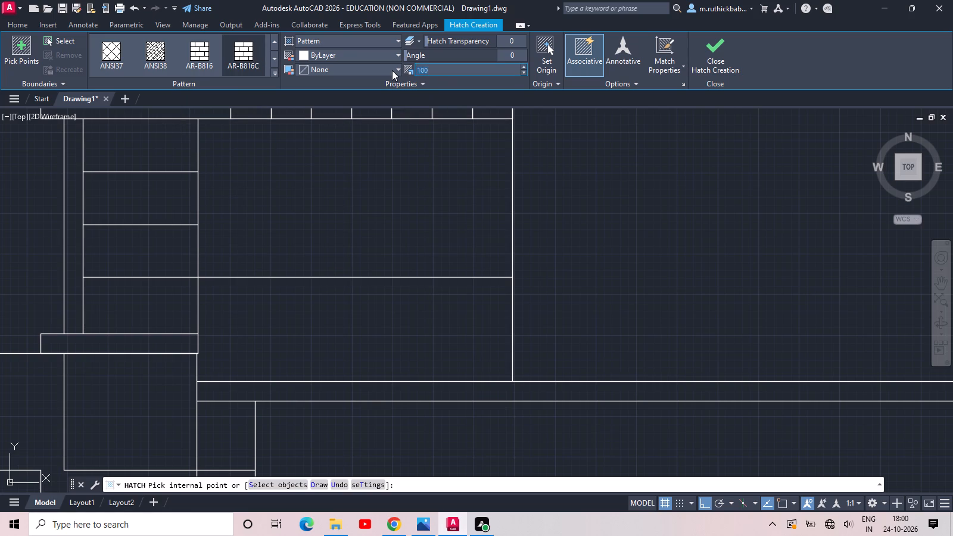
left_click_drag(392, 70, 391, 70)
key("1")
key("space")
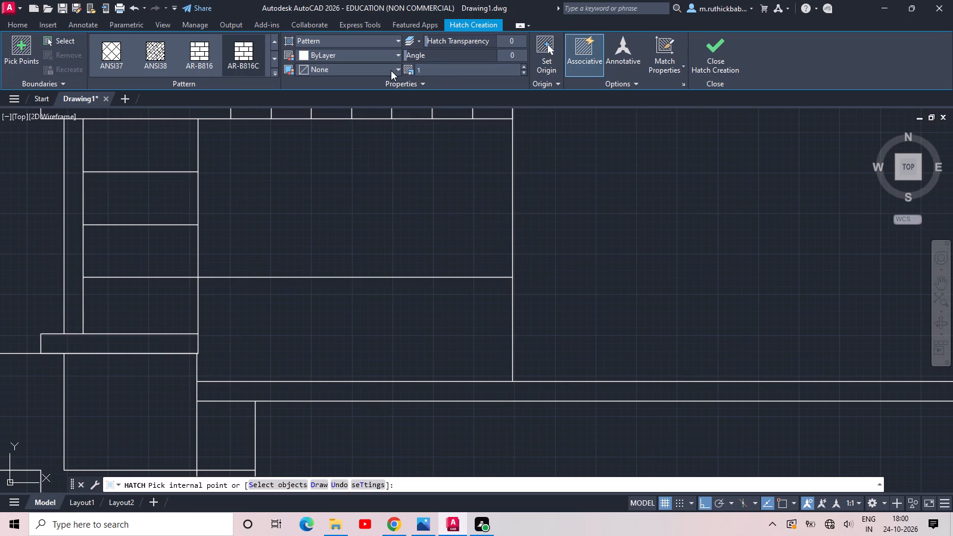
key("BackSpace")
key("Return")
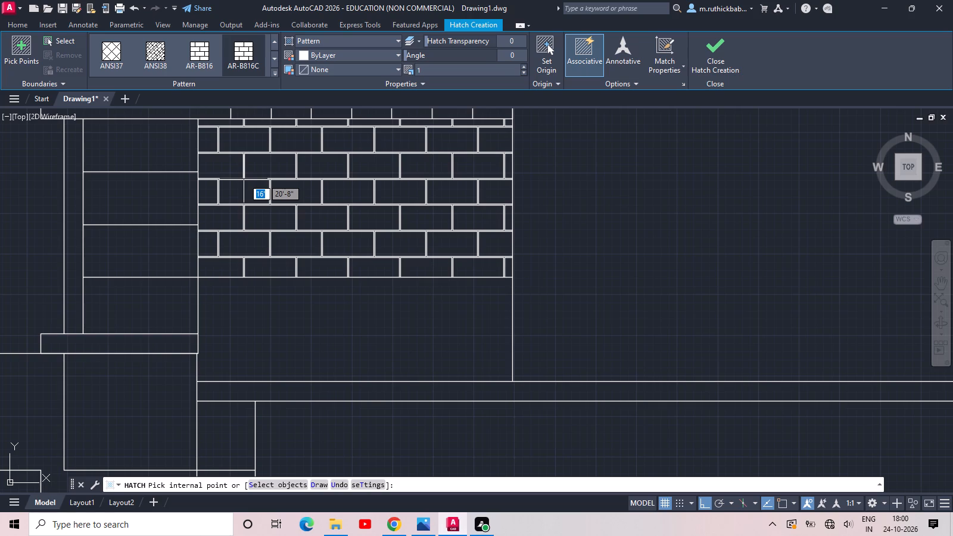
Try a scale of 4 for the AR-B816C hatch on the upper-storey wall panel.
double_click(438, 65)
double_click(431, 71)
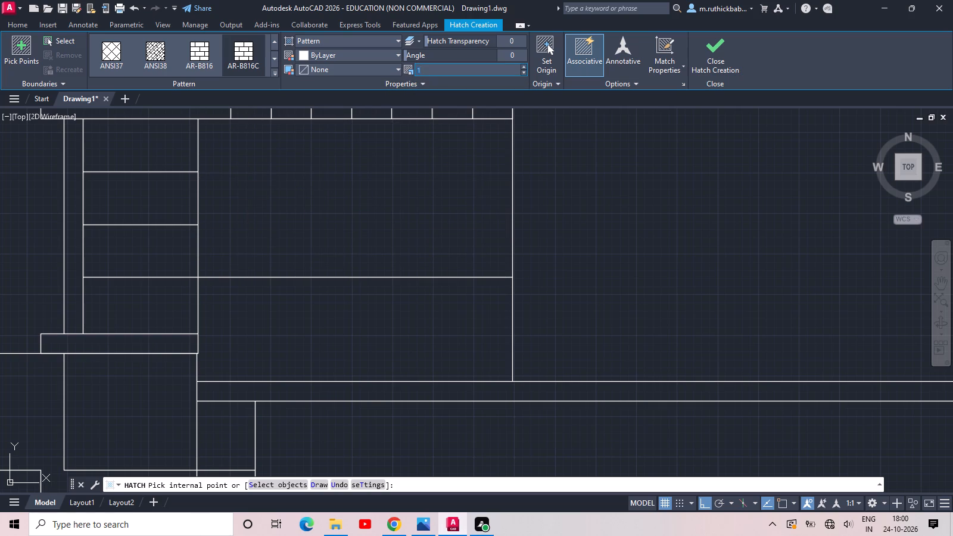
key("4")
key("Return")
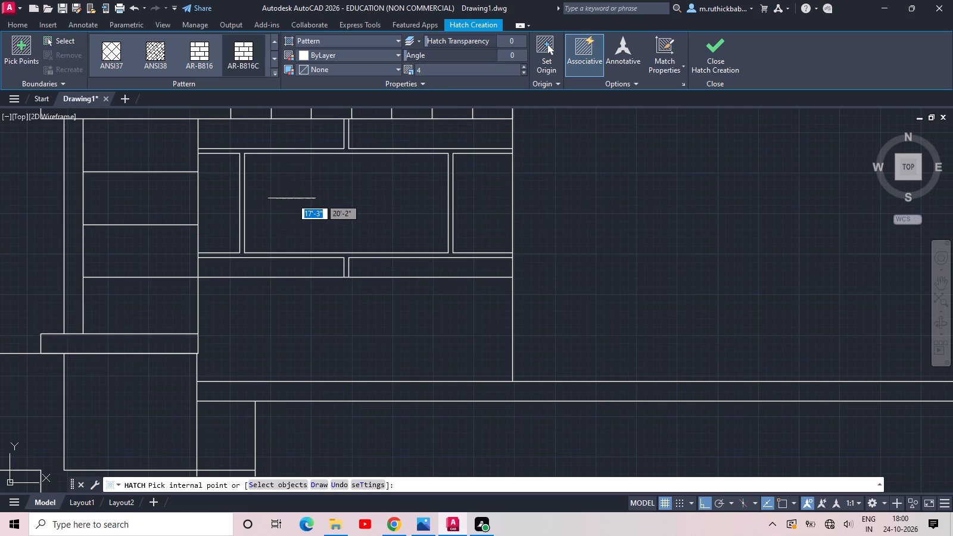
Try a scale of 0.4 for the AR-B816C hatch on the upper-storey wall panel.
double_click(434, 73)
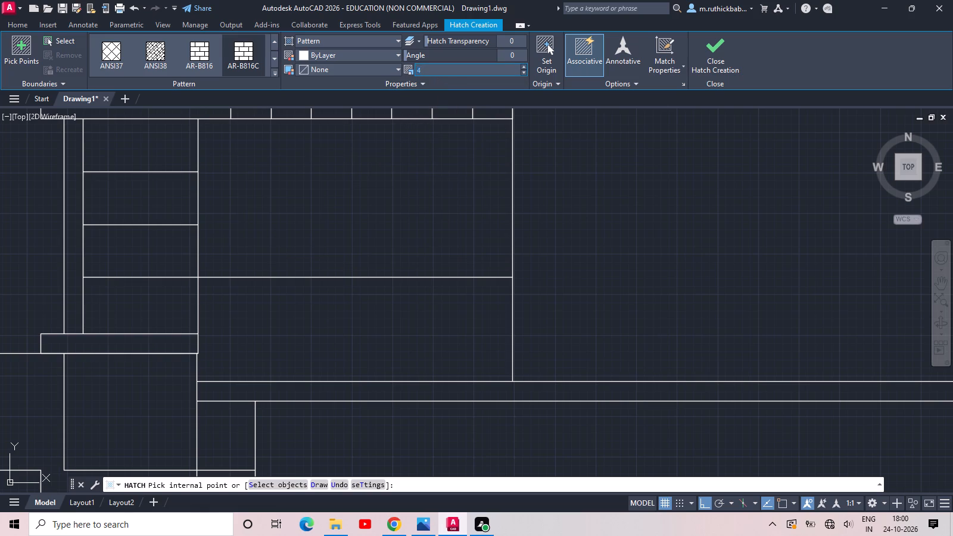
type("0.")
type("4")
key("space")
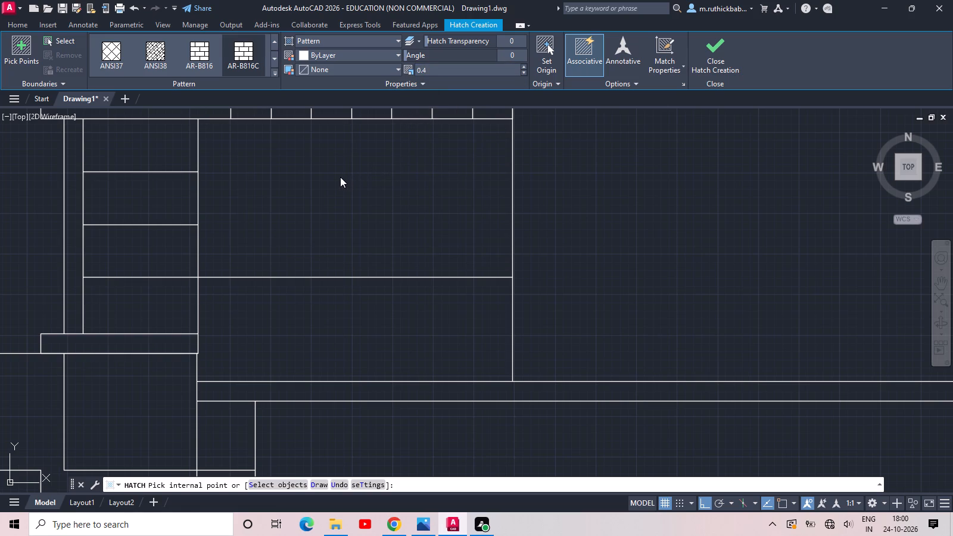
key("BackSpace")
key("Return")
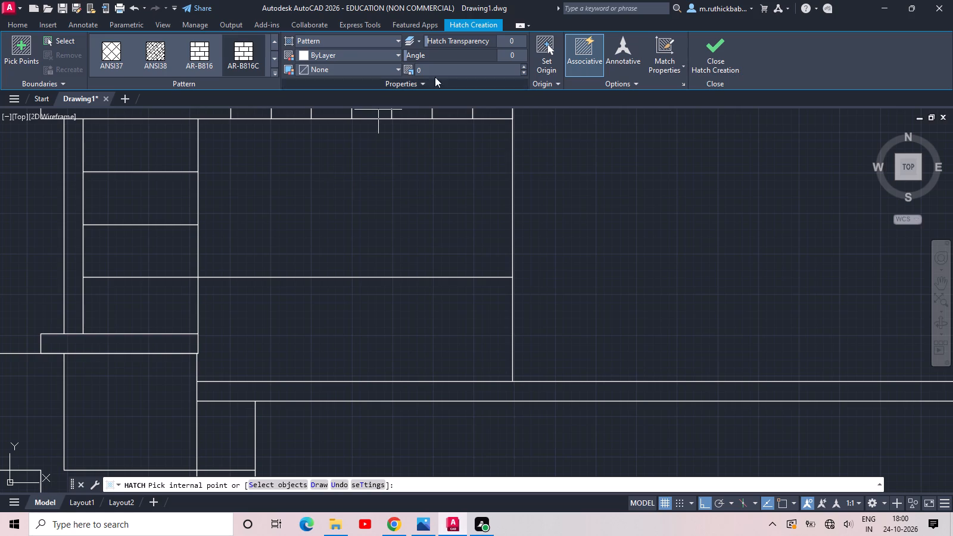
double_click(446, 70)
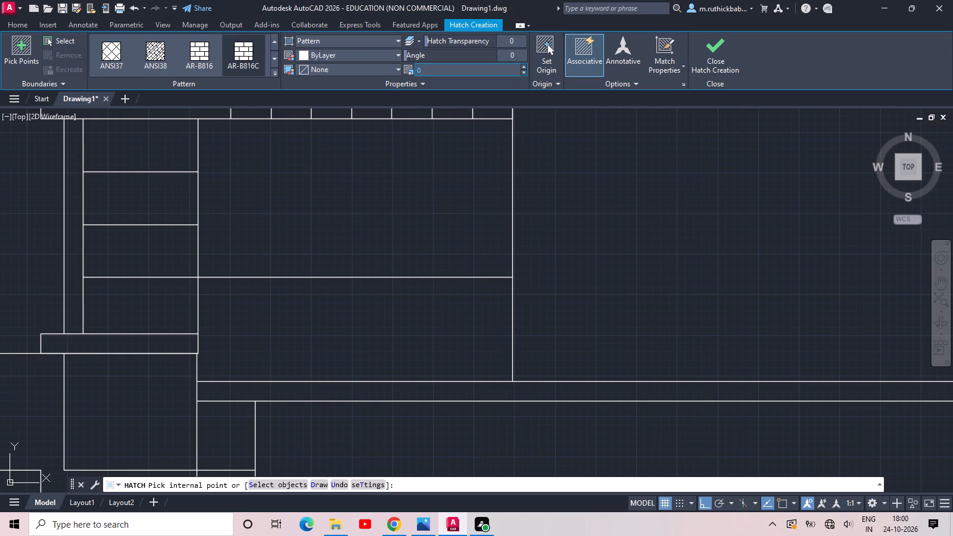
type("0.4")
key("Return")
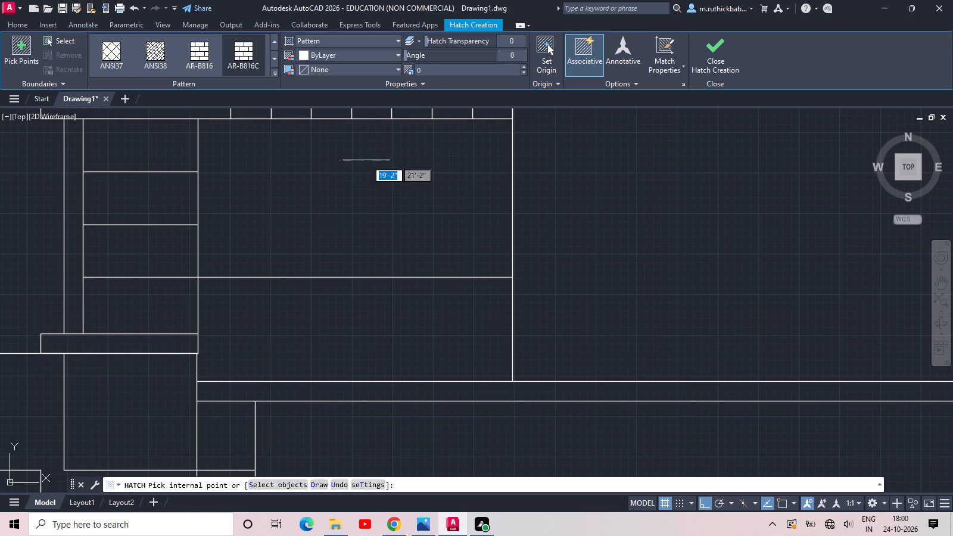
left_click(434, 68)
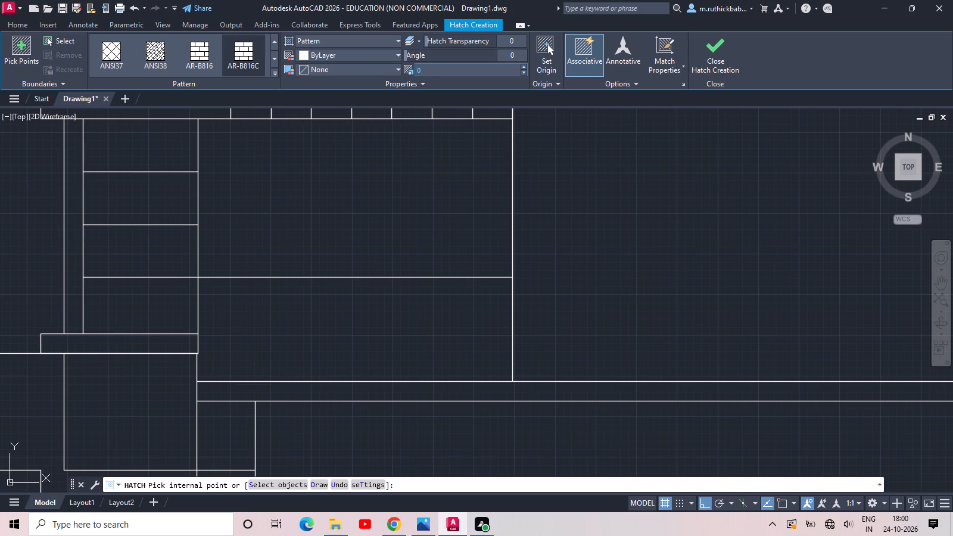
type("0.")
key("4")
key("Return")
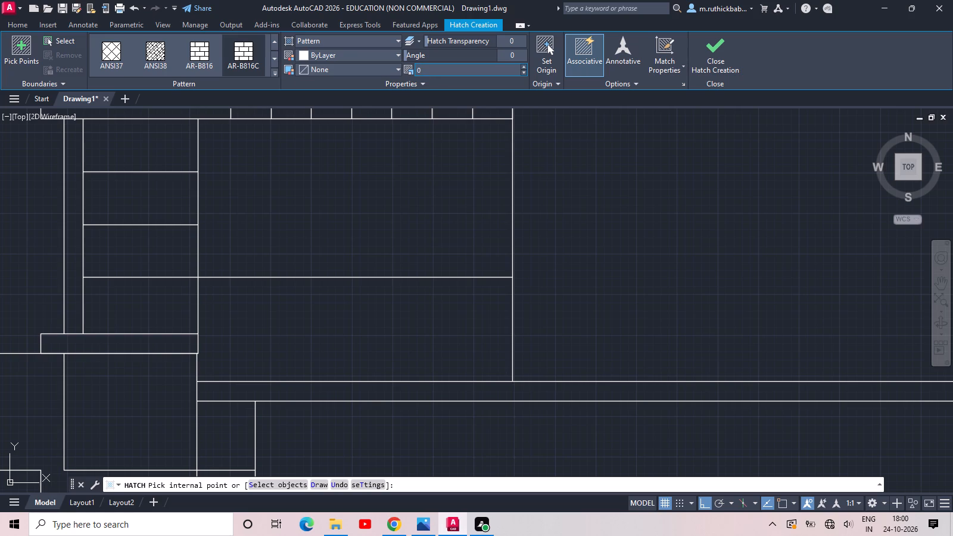
Hatch the upper-storey wall panel above the extended divider line with the AR-B816 pattern at scale 1.
double_click(432, 68)
type("1")
key("space")
left_click(241, 54)
left_click(207, 52)
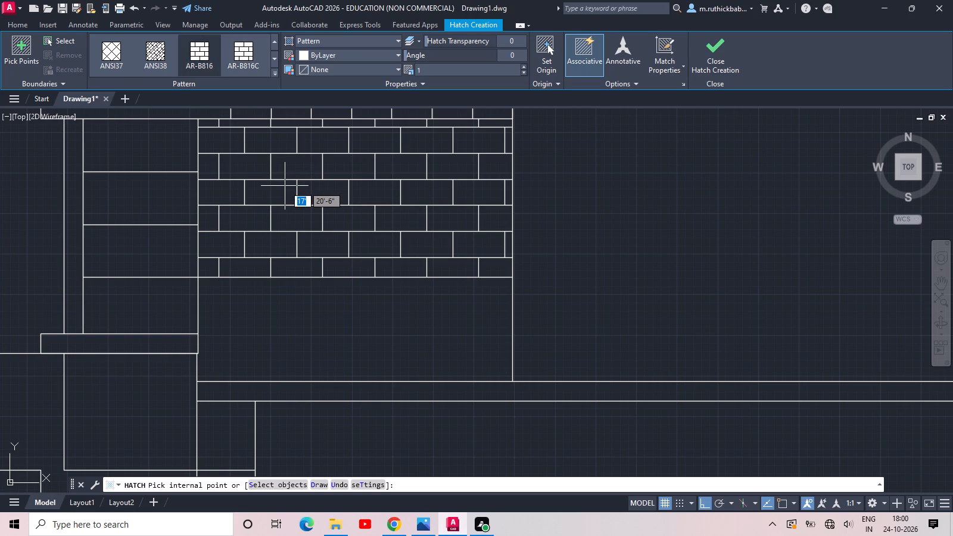
scroll(285, 186, "down", 1)
scroll(296, 178, "up", 1)
middle_click_drag(296, 178, 281, 198)
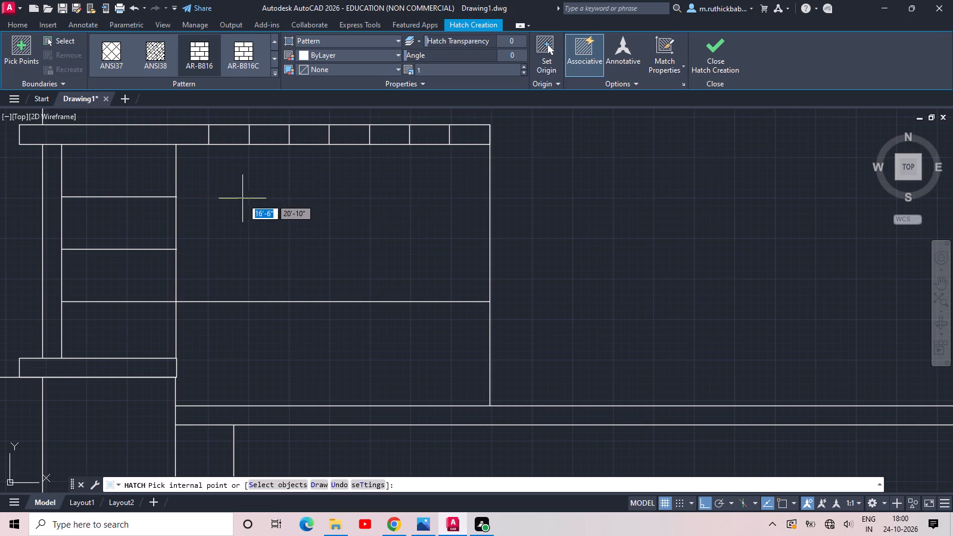
left_click(195, 52)
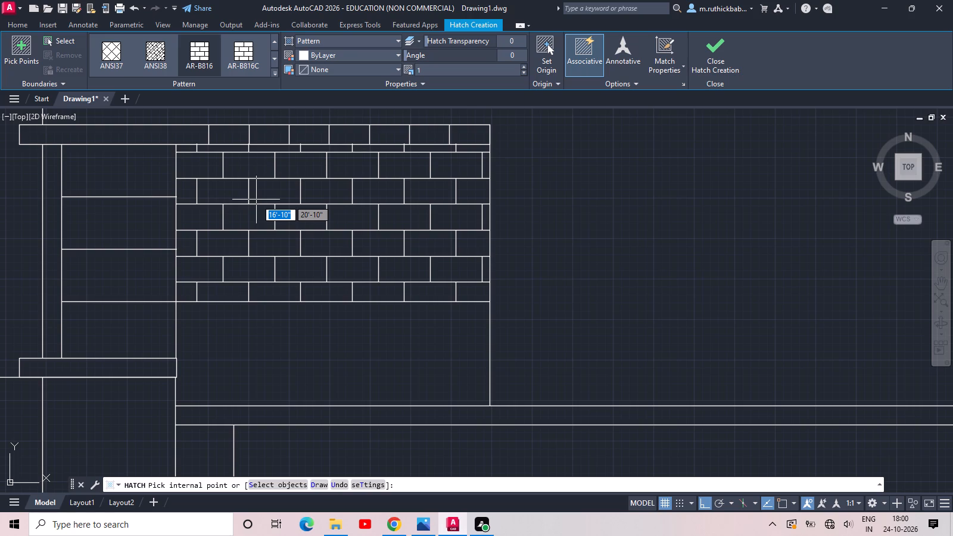
left_click(256, 200)
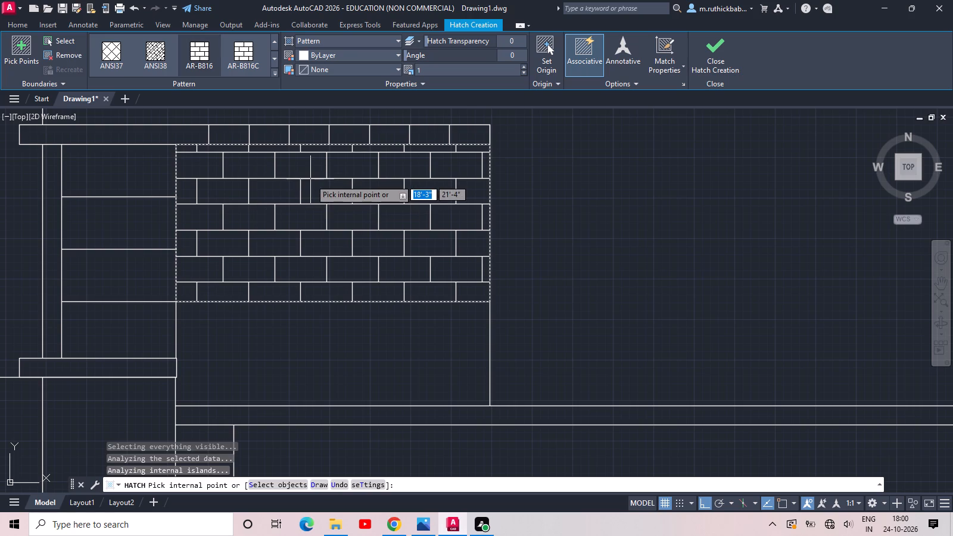
key("Escape")
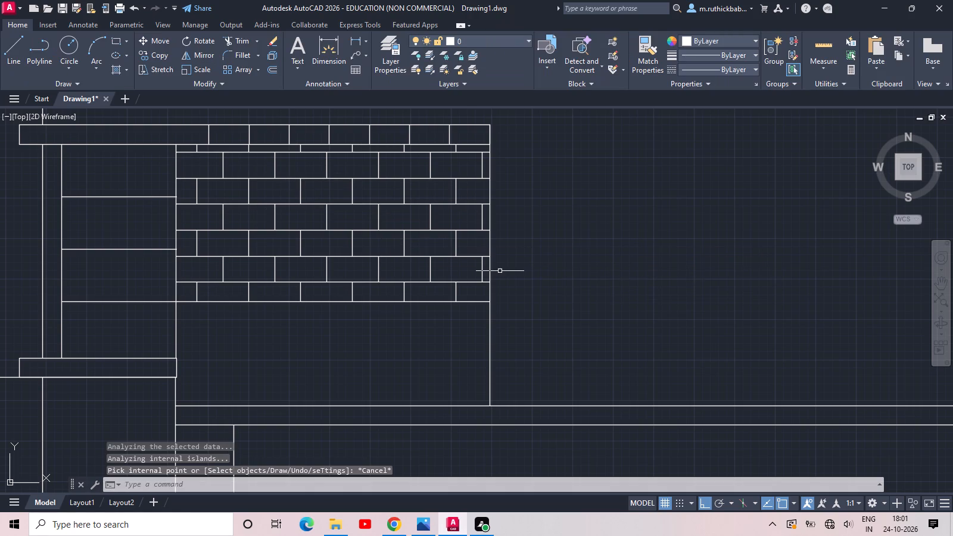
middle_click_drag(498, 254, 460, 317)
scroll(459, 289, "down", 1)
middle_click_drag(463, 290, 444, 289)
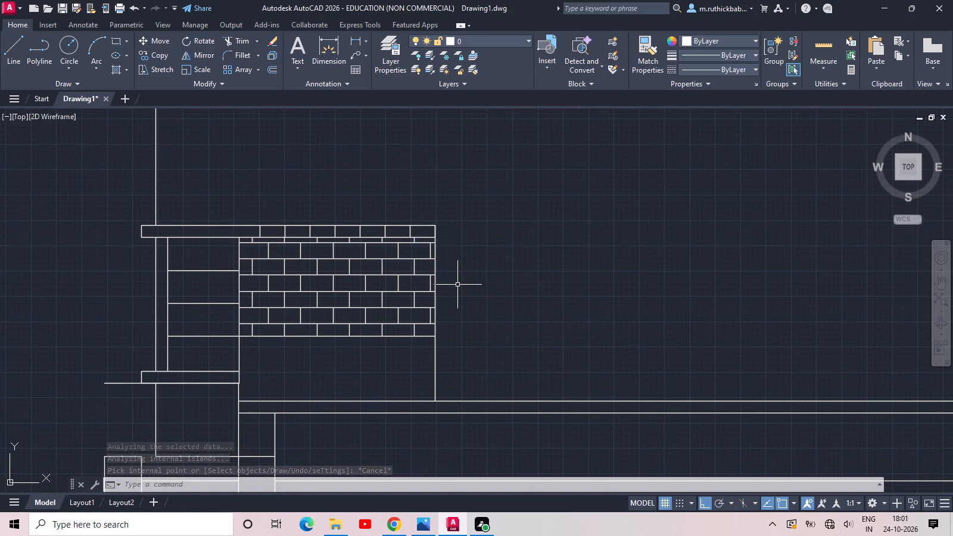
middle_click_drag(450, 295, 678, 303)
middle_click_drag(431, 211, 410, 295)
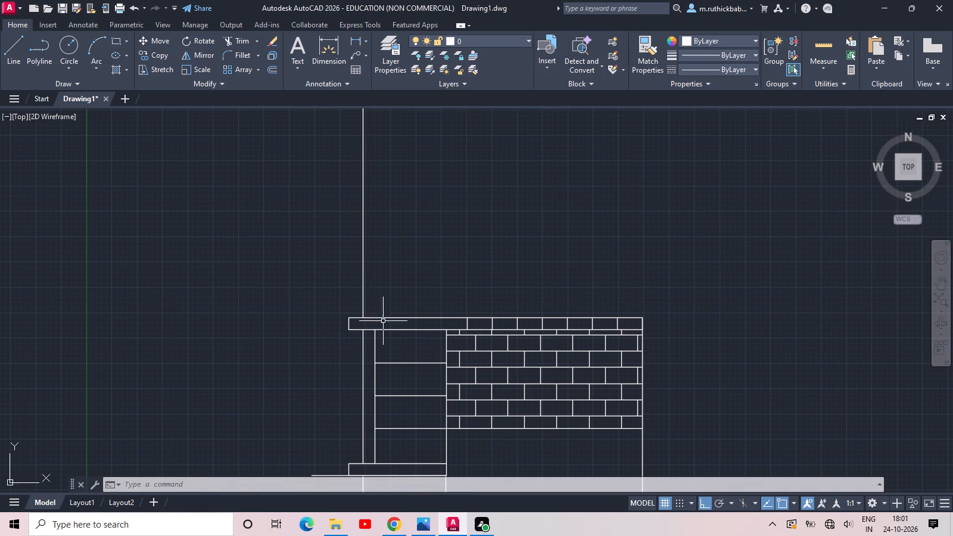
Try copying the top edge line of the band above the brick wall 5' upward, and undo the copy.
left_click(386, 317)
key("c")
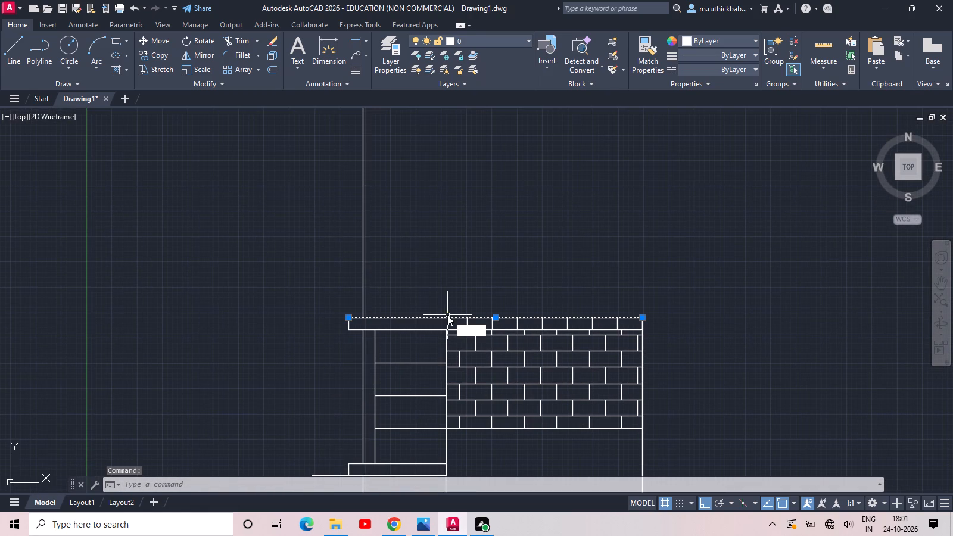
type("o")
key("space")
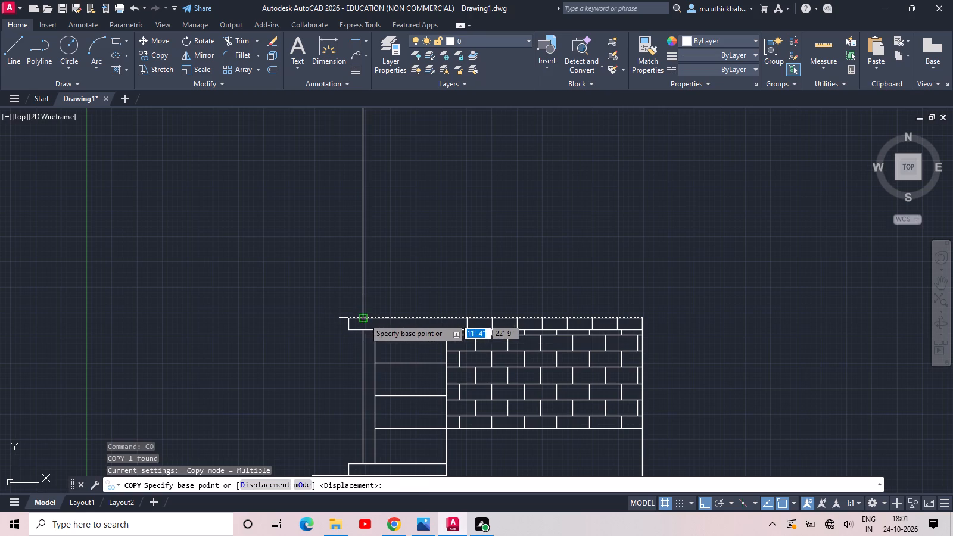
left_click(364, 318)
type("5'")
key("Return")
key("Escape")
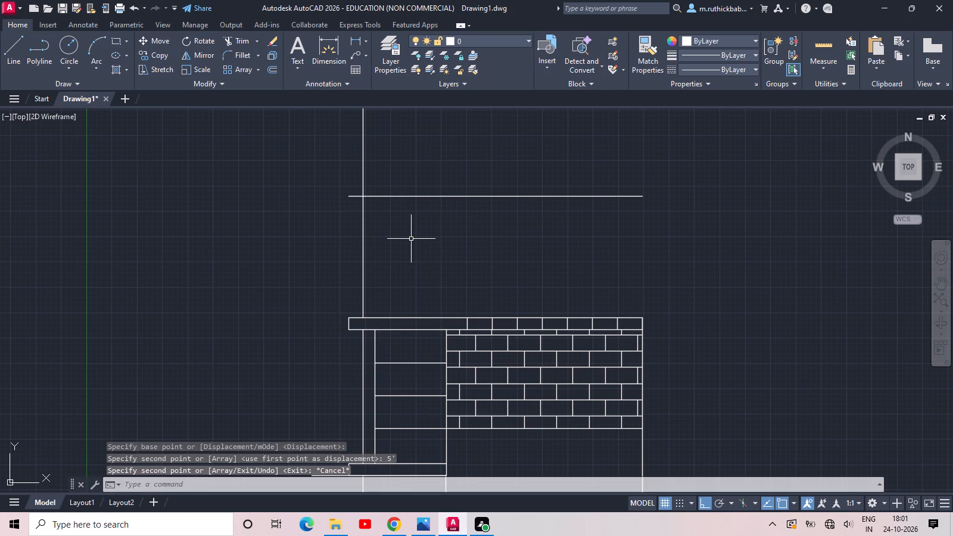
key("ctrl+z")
Copy the top edge line of the band above the brick wall 4' straight up.
left_click(407, 322)
left_click(401, 306)
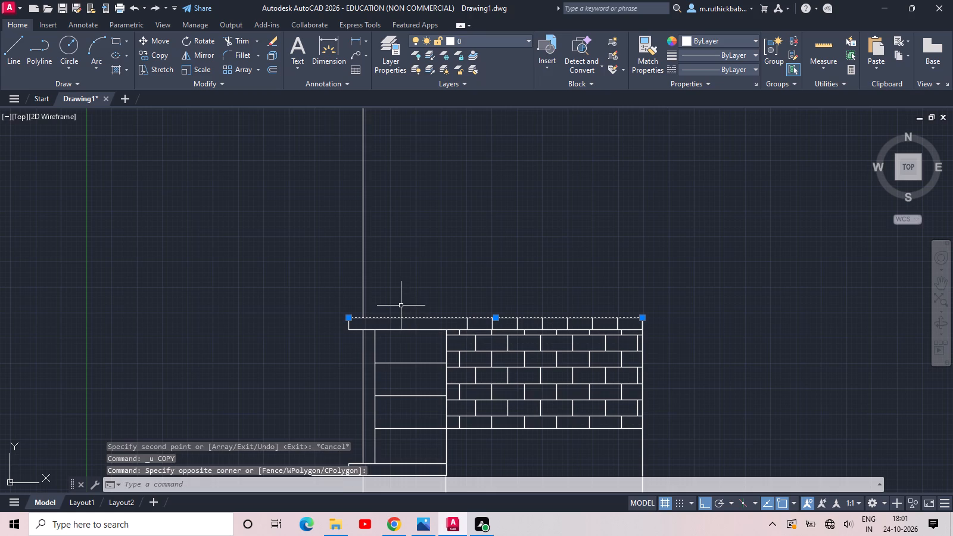
type("co")
key("space")
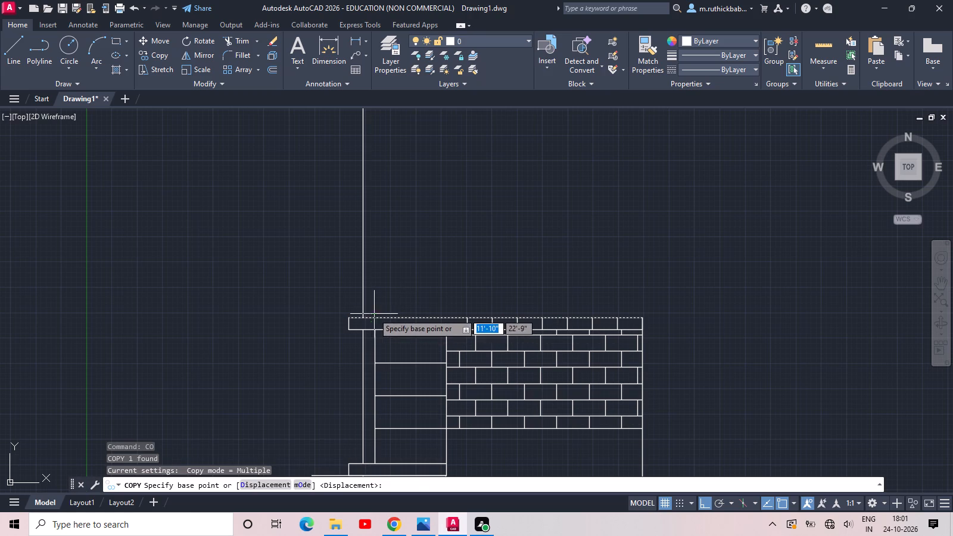
left_click(366, 317)
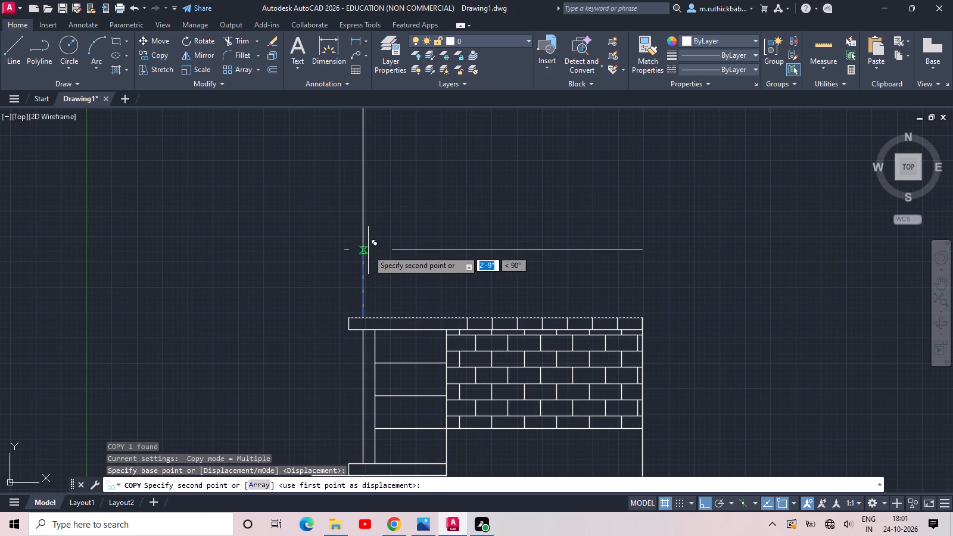
type("4'")
key("Return")
key("Escape")
Copy the new upper horizontal line 6" upward to outline a second band.
middle_click_drag(444, 239, 407, 250)
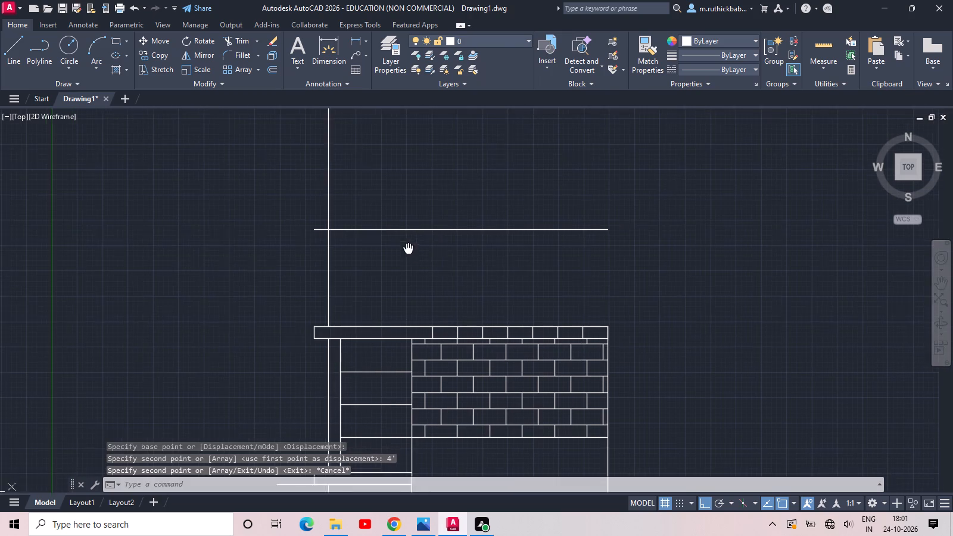
middle_click_drag(407, 250, 404, 254)
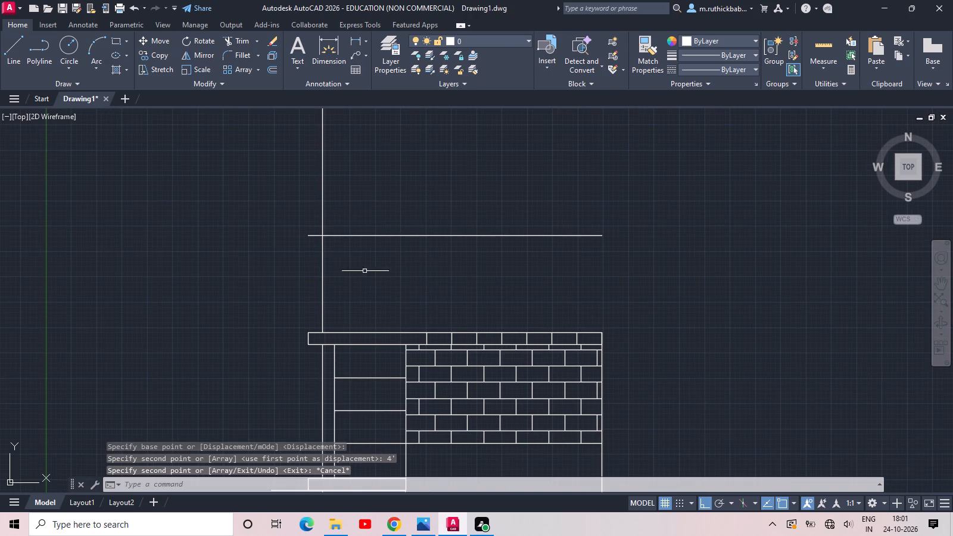
left_click_drag(393, 255, 390, 236)
left_click(382, 188)
key("c")
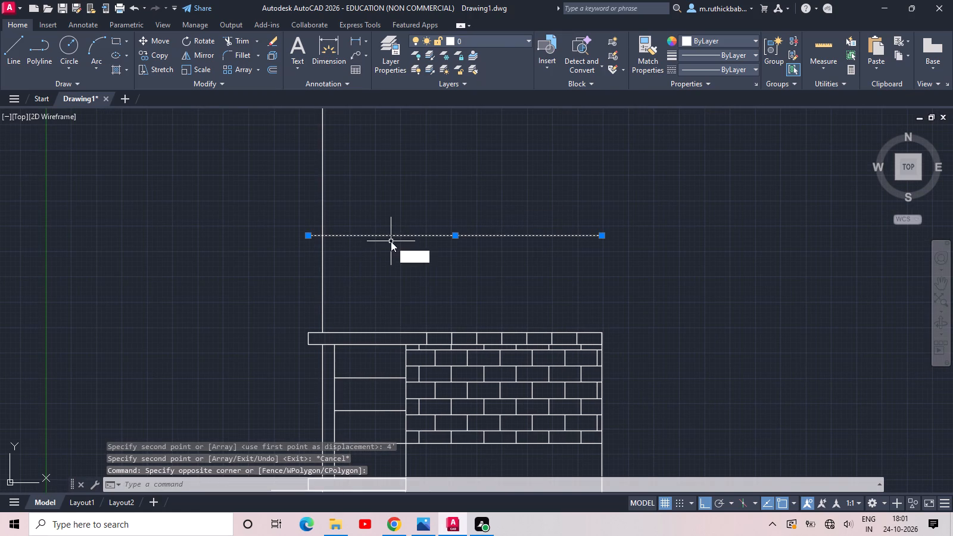
key("o")
key("space")
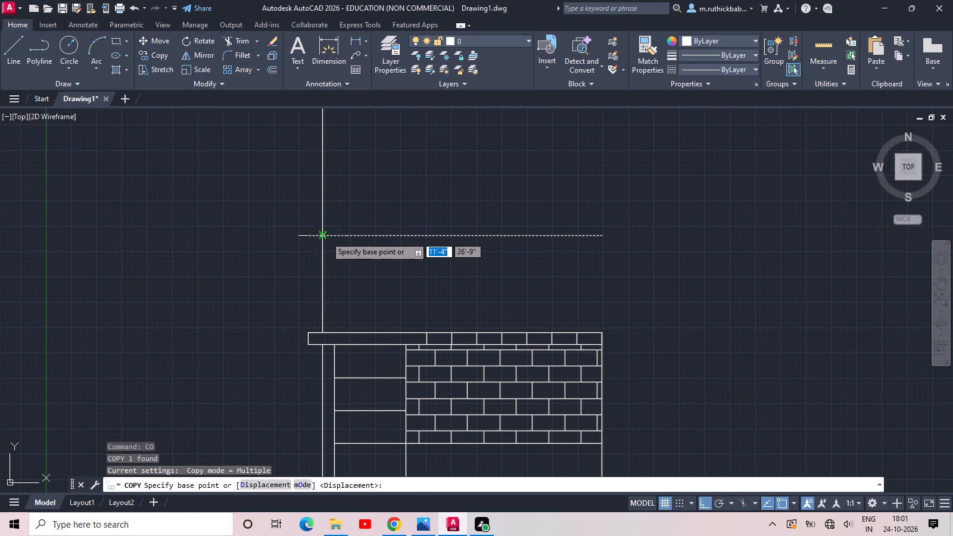
left_click(326, 236)
type("6")
key("space")
key("Escape")
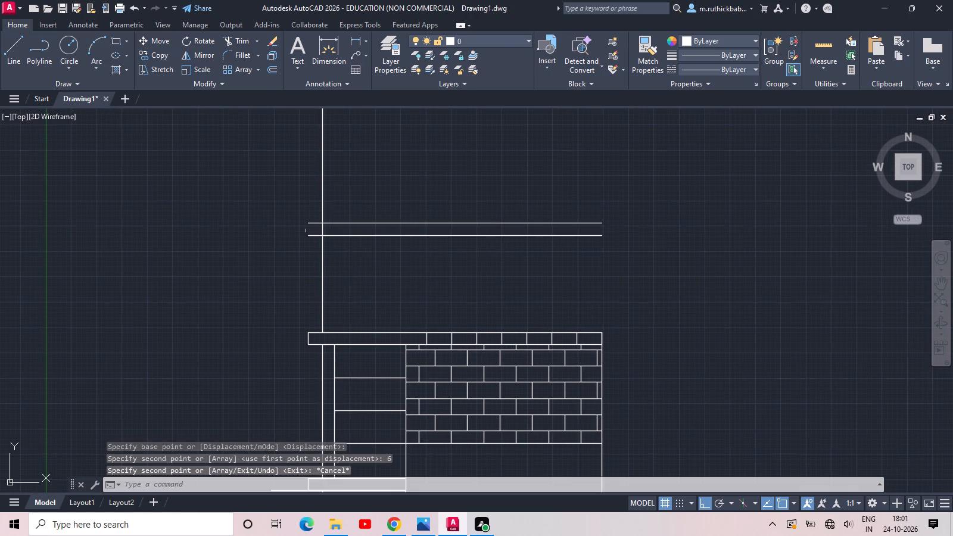
Close the left end of the new upper band with a vertical line between its two horizontal lines.
scroll(308, 227, "up", 2)
type("l")
key("space")
left_click(306, 215)
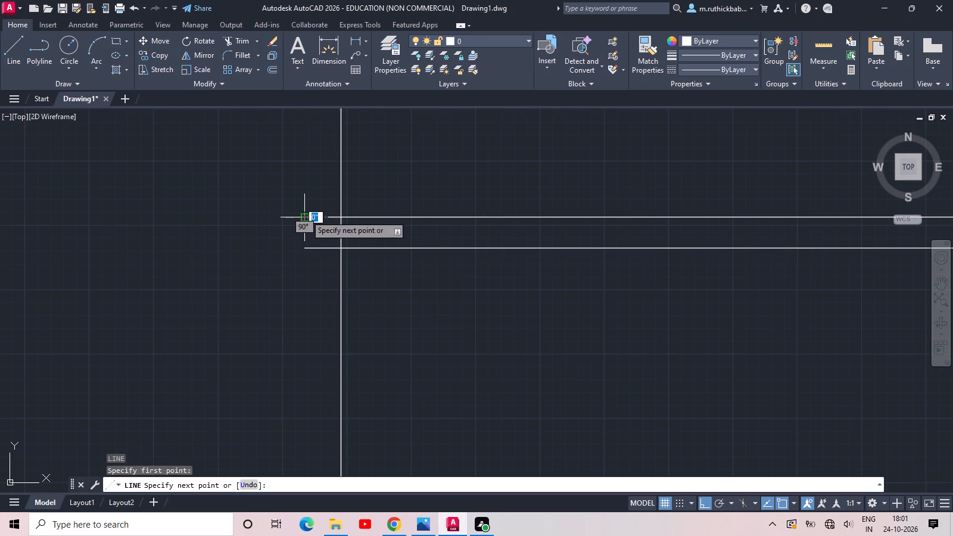
left_click(304, 248)
key("Escape")
Trim the part of the long vertical line that crosses the inside of the new upper band.
middle_click_drag(353, 226, 338, 226)
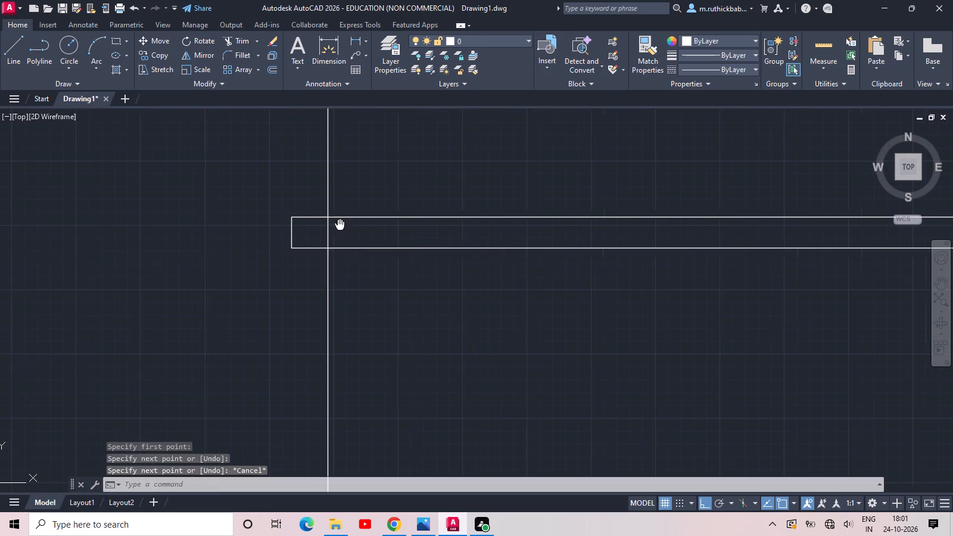
middle_click_drag(338, 226, 320, 226)
scroll(310, 222, "down", 1)
scroll(341, 250, "up", 2)
key("t")
key("r")
key("space")
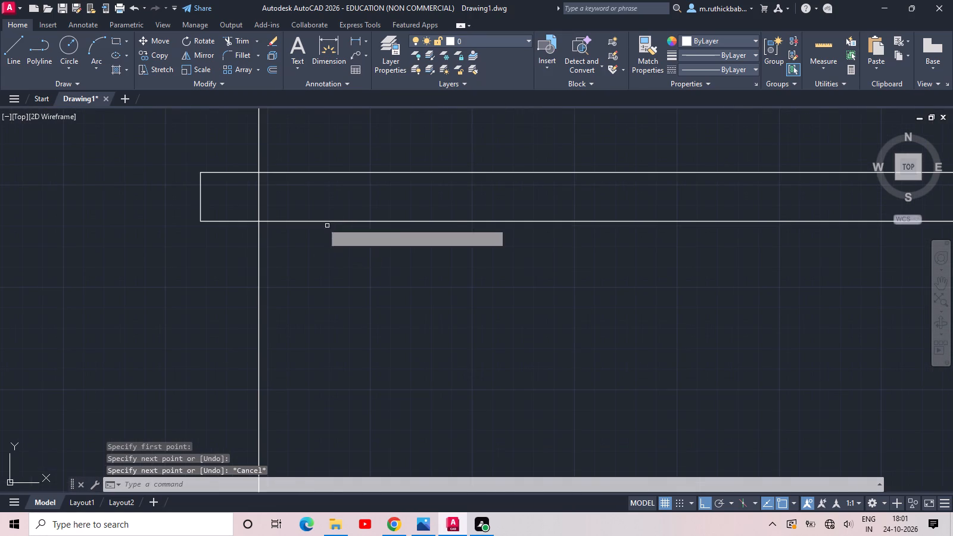
key("space")
left_click(251, 200)
left_click(278, 194)
scroll(278, 194, "down", 1)
middle_click_drag(317, 214, 298, 227)
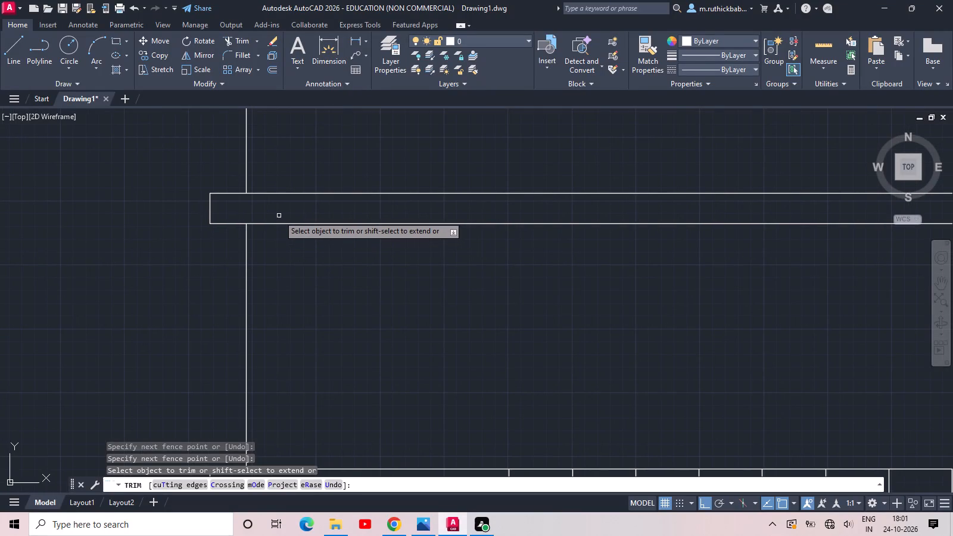
key("Escape")
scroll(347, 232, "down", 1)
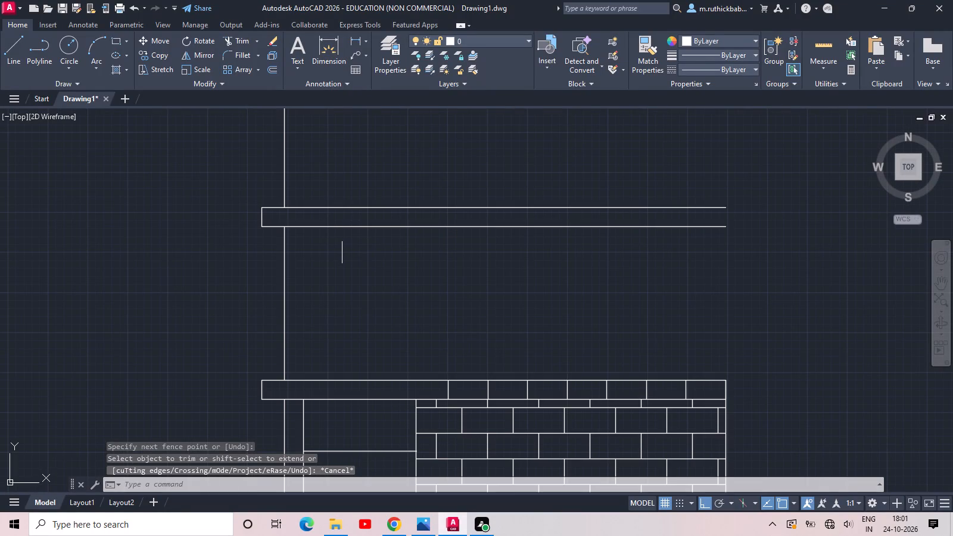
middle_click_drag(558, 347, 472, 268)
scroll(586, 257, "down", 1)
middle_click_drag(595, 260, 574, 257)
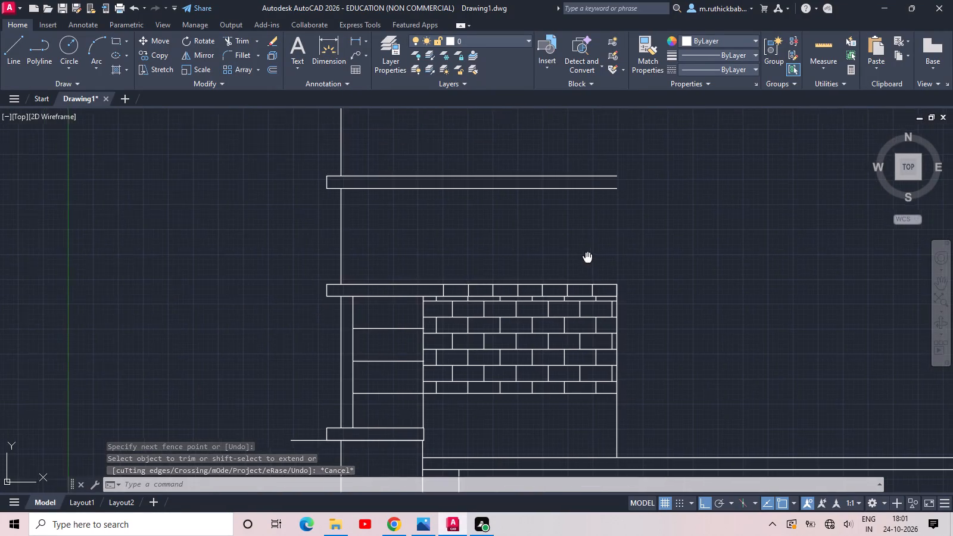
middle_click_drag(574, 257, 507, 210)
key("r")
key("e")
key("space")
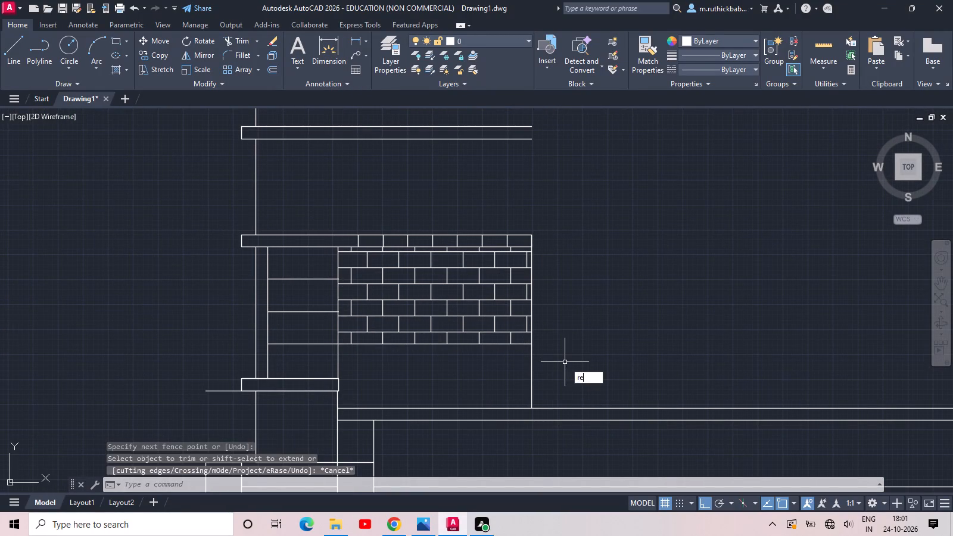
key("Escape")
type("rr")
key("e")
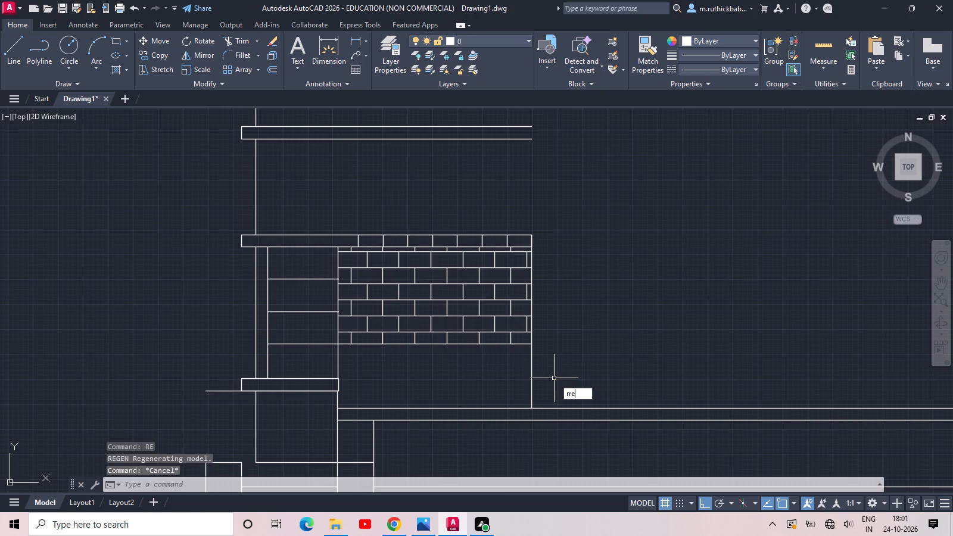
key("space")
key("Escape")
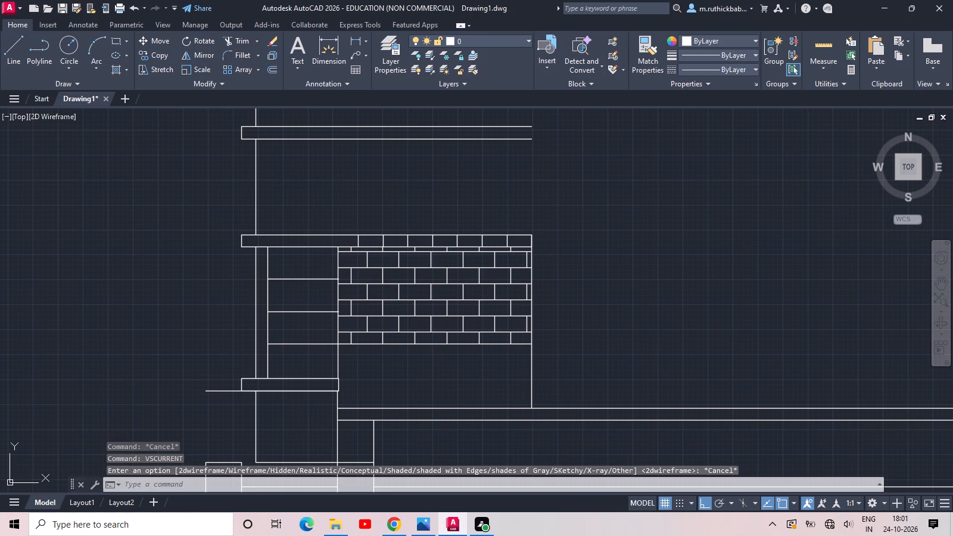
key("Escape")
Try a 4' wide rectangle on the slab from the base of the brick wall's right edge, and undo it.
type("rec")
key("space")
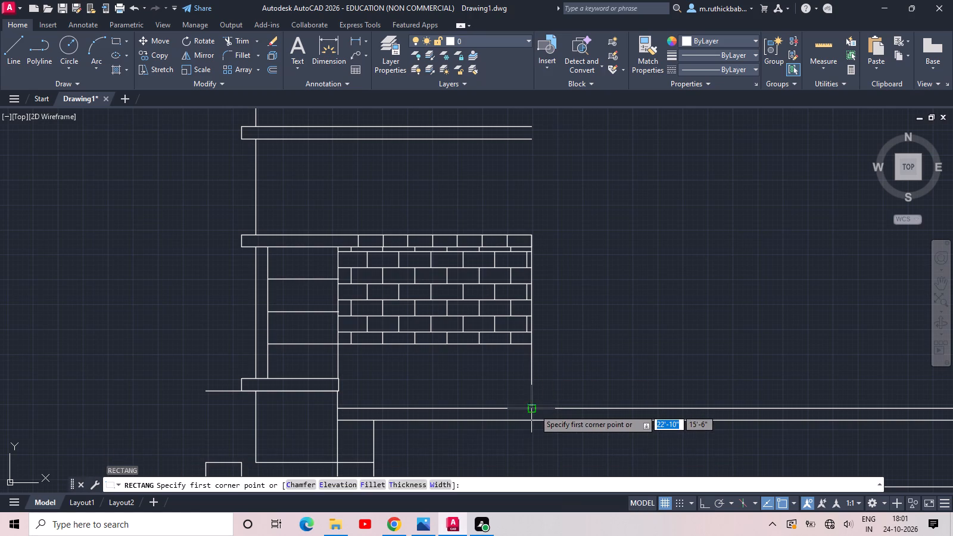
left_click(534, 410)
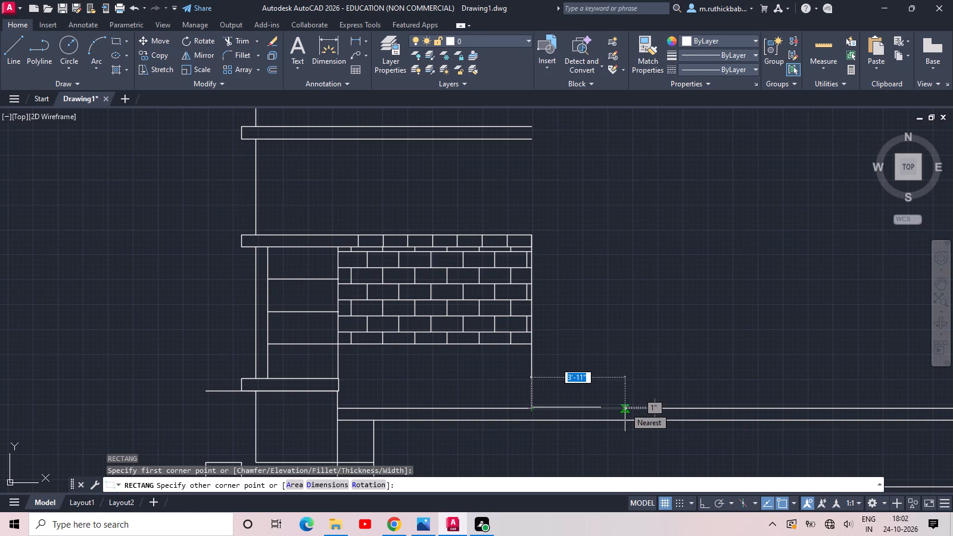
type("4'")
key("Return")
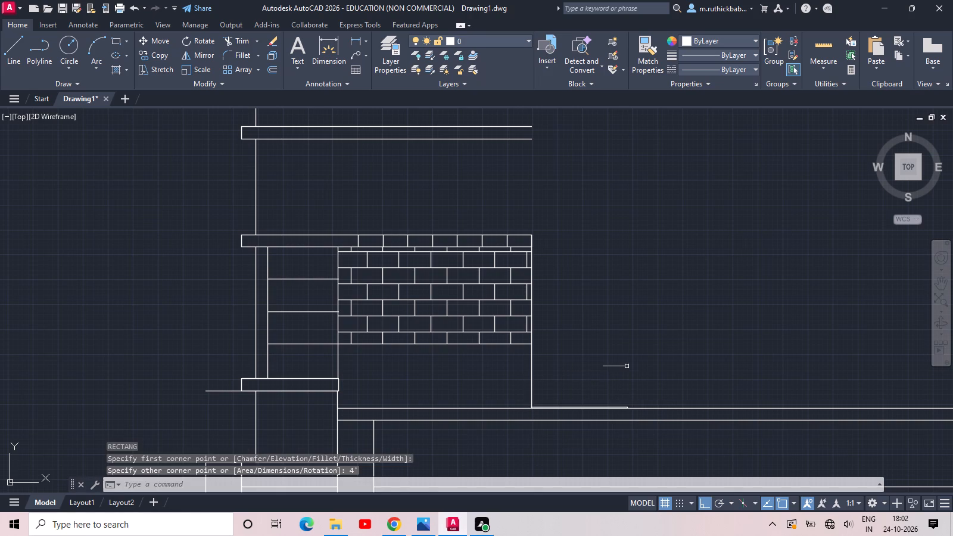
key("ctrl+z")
Draw a rectangle 4' wide and 4'6" high on the slab, starting at the base of the brick wall's right edge.
type("rec")
key("space")
left_click(531, 407)
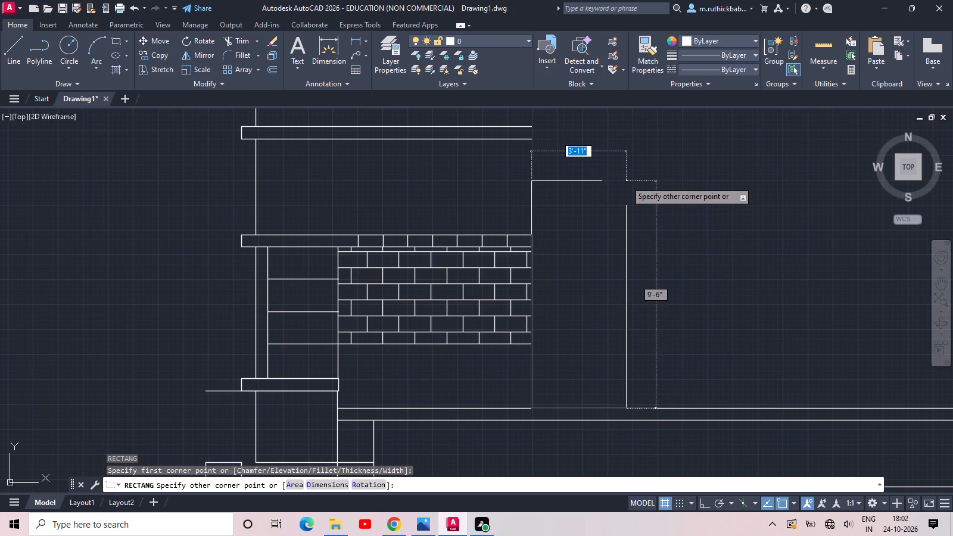
type("4'")
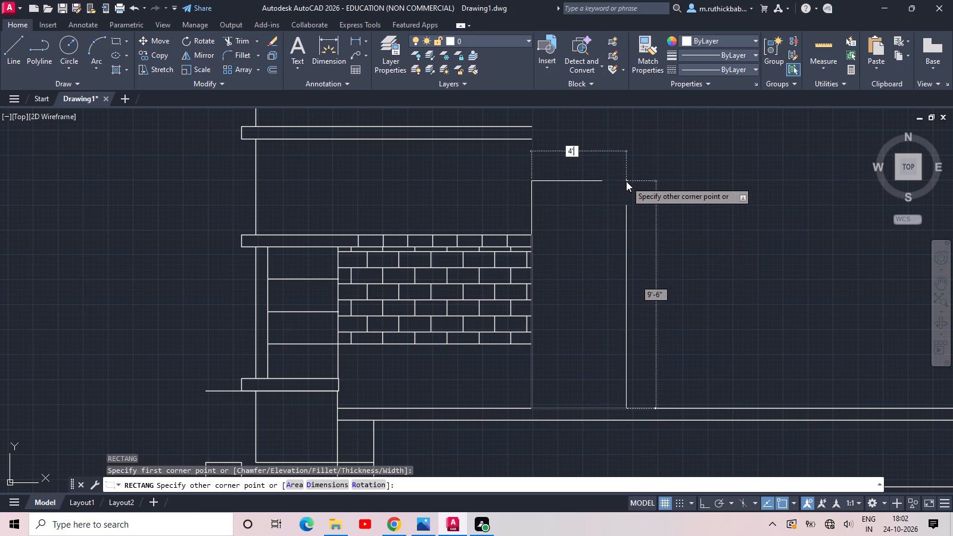
key("Tab")
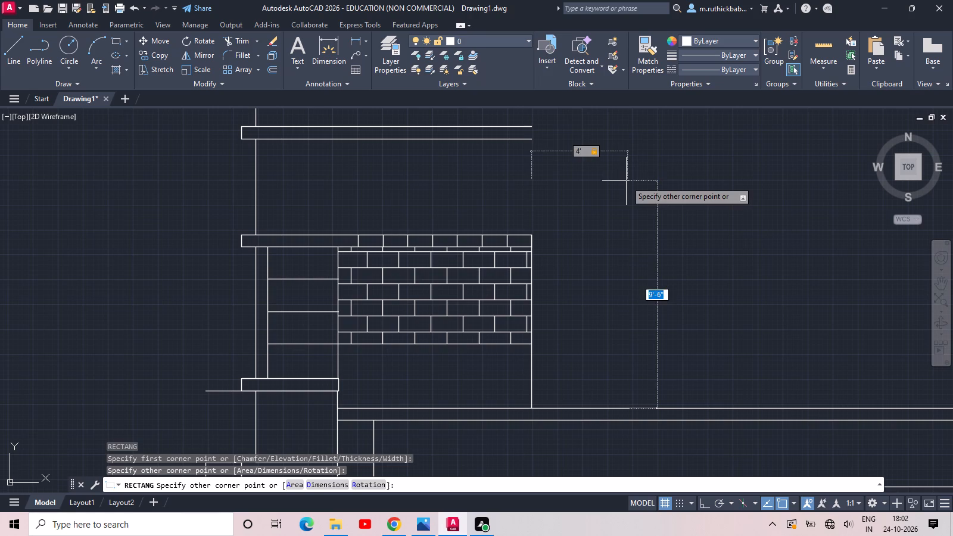
middle_click_drag(624, 142, 602, 264)
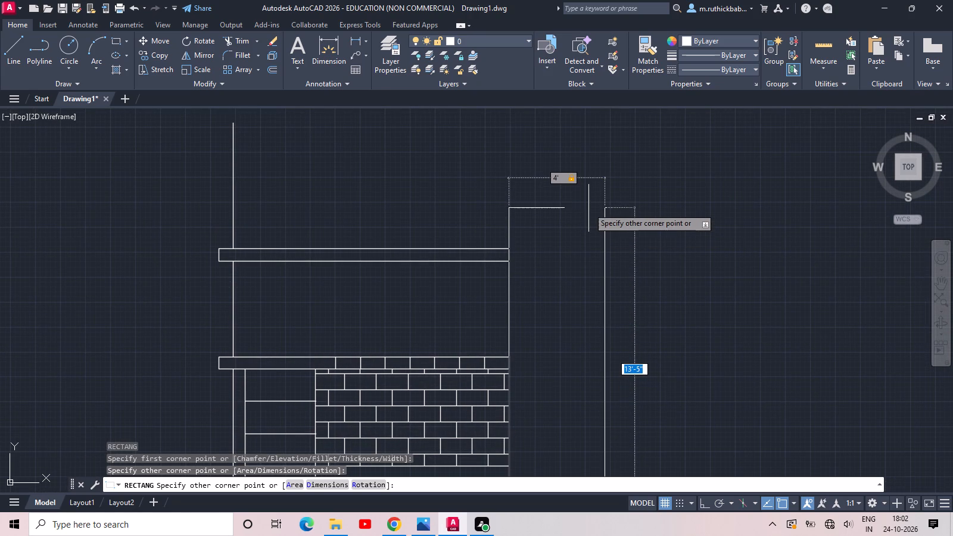
type("4'6")
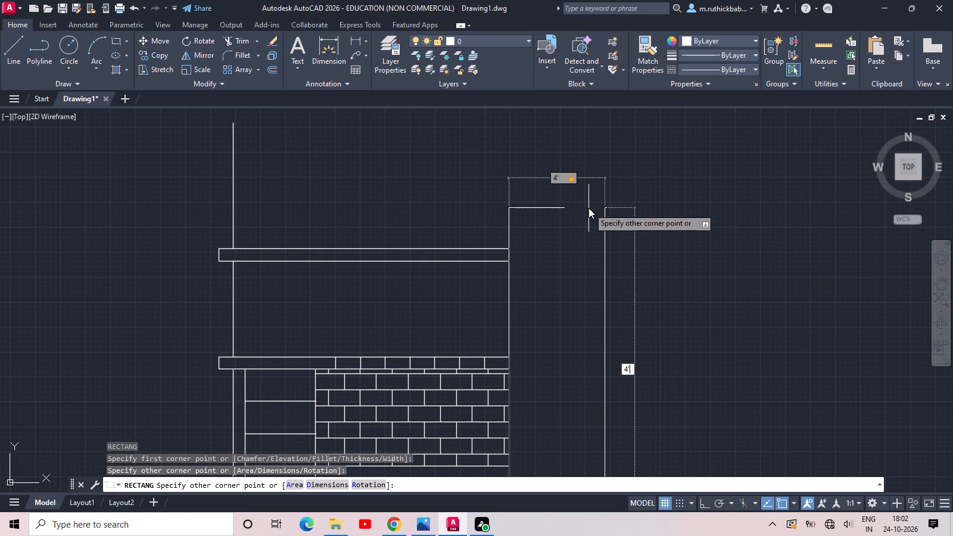
key("Return")
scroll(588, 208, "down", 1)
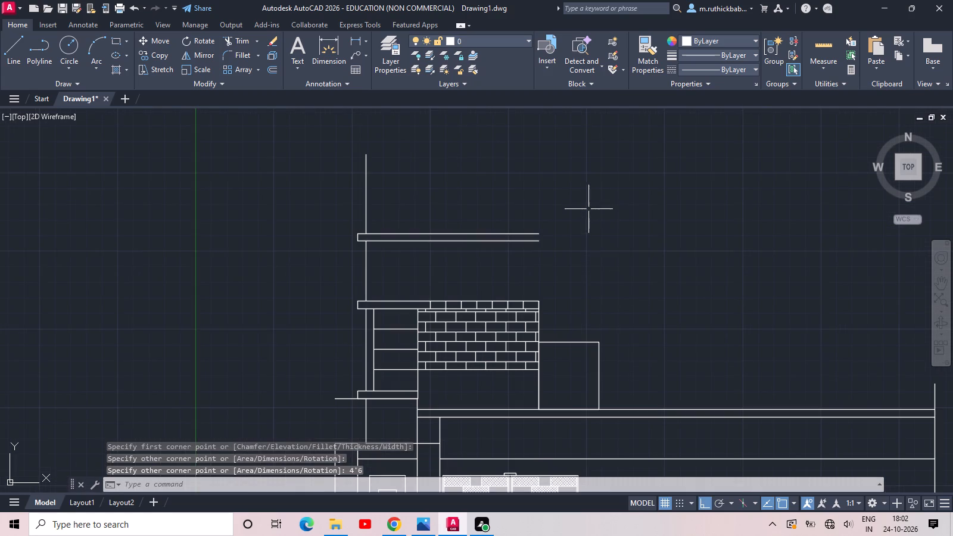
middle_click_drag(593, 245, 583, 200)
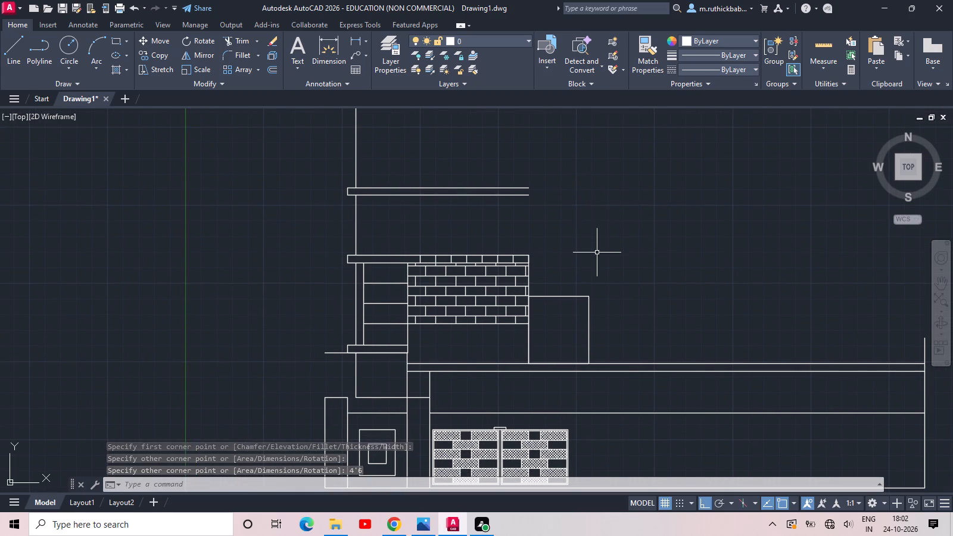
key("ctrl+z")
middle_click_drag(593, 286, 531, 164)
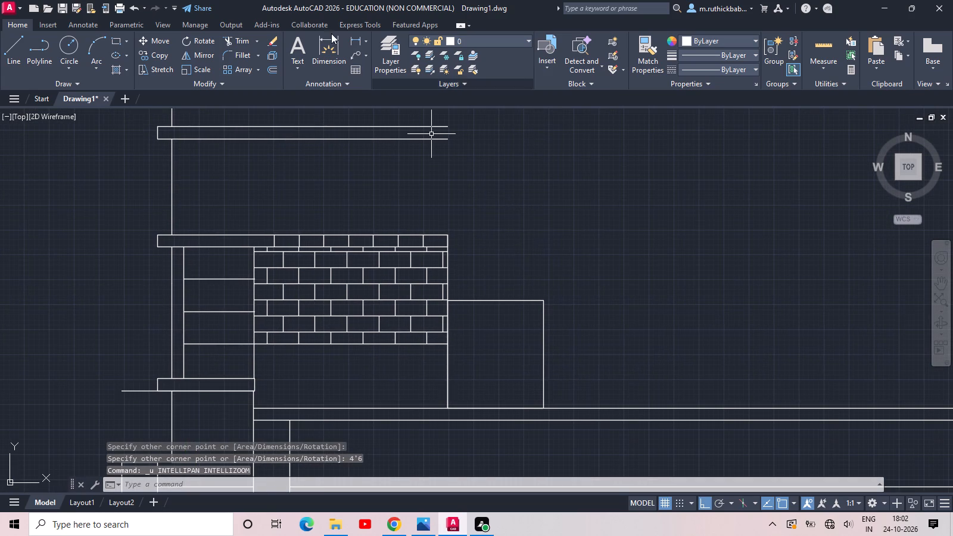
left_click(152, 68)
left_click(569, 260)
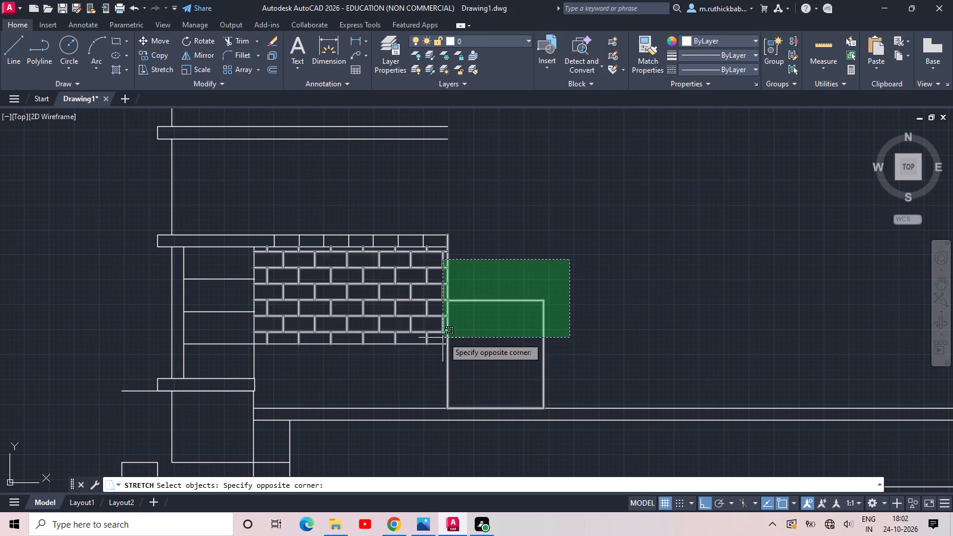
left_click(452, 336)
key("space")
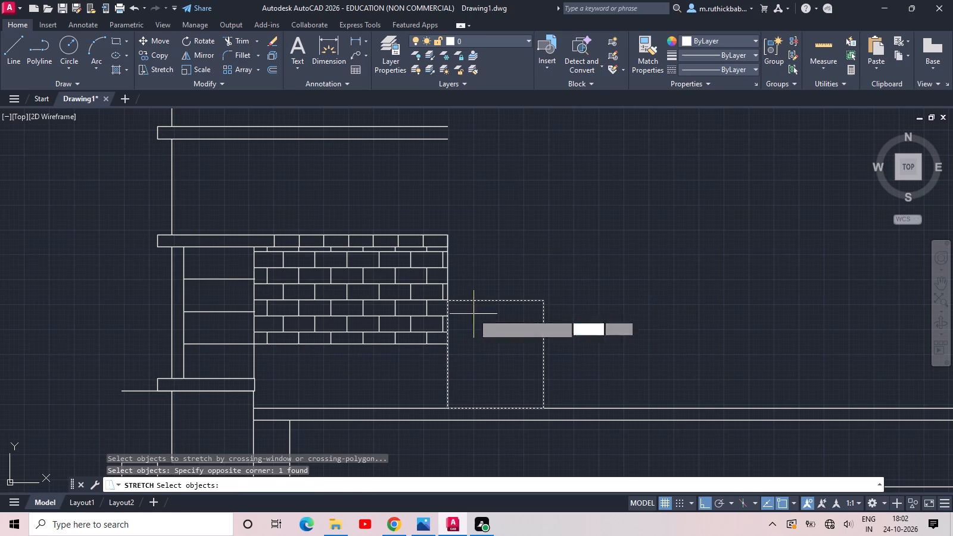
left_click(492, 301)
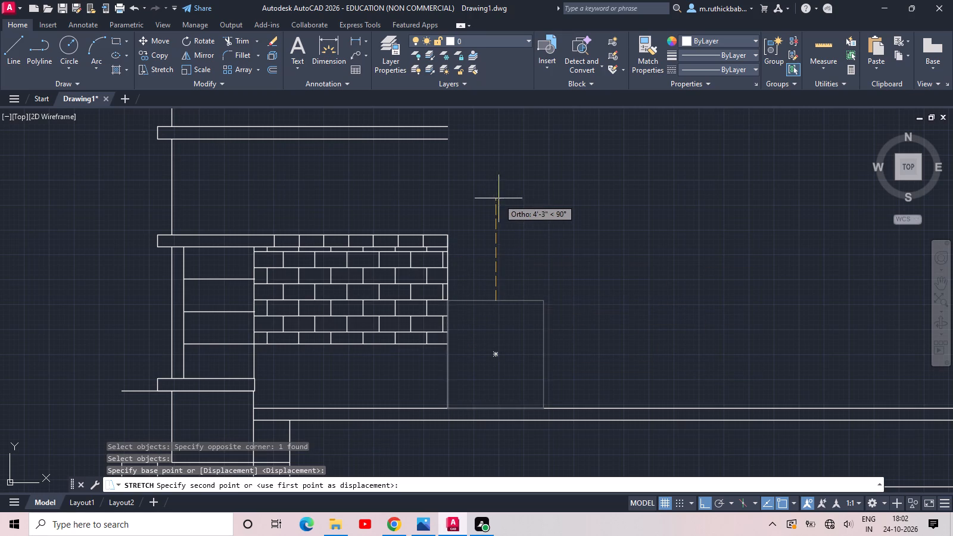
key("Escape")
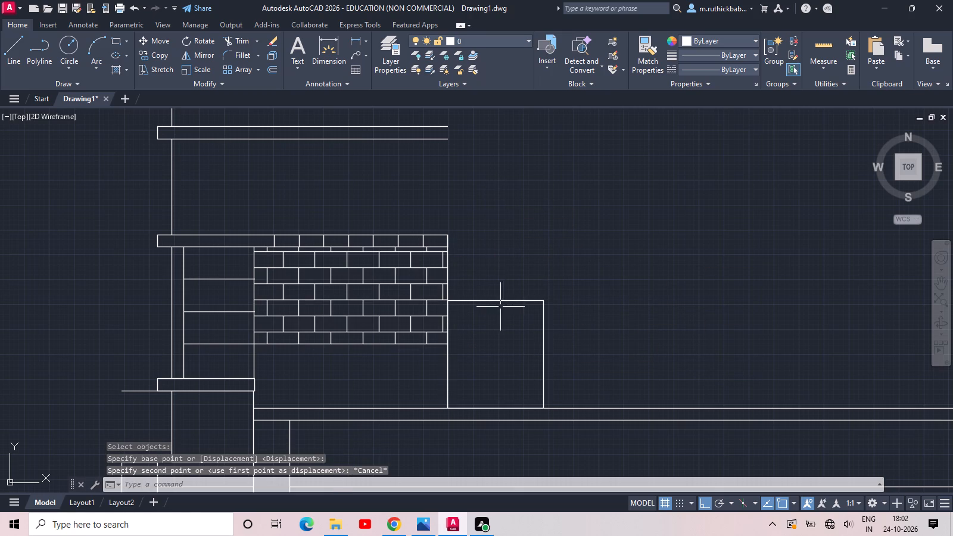
Stretch the top edge of the 4' wide rectangle upward by about 8'4".
left_click(503, 307)
left_click(484, 280)
left_click(495, 300)
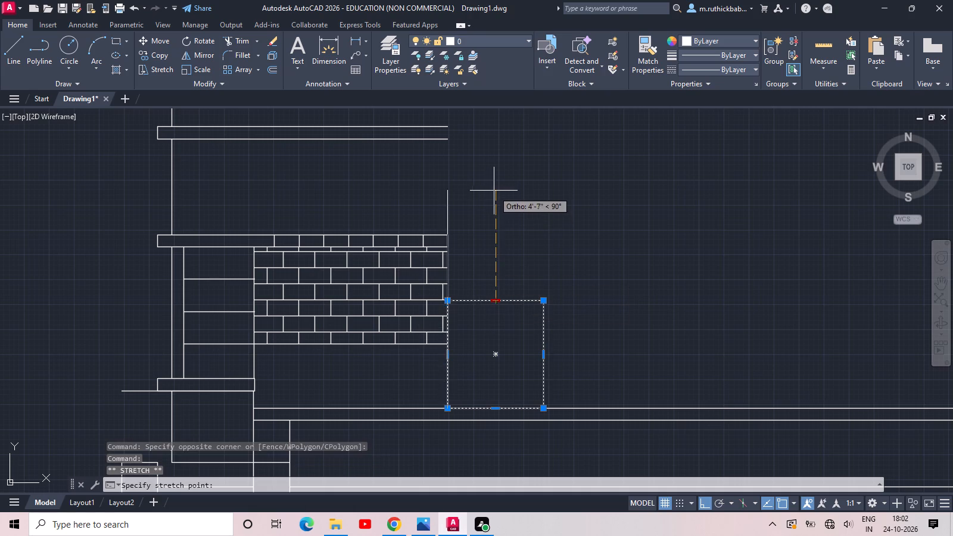
middle_click_drag(494, 189, 488, 283)
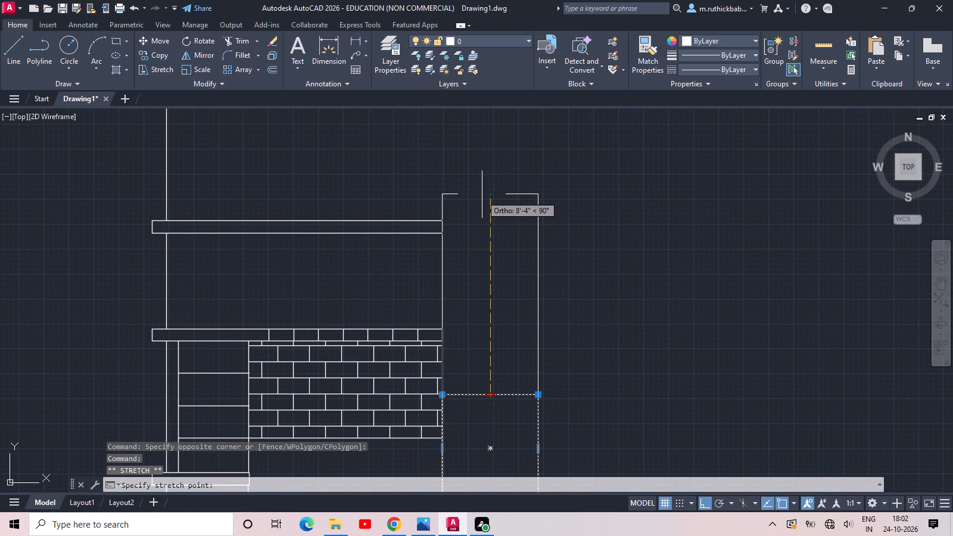
left_click(482, 194)
key("Escape")
Delete the uppermost band's two horizontal lines and left closing line, plus the long vertical line segment above that band.
left_click_drag(409, 262, 406, 247)
left_click(356, 169)
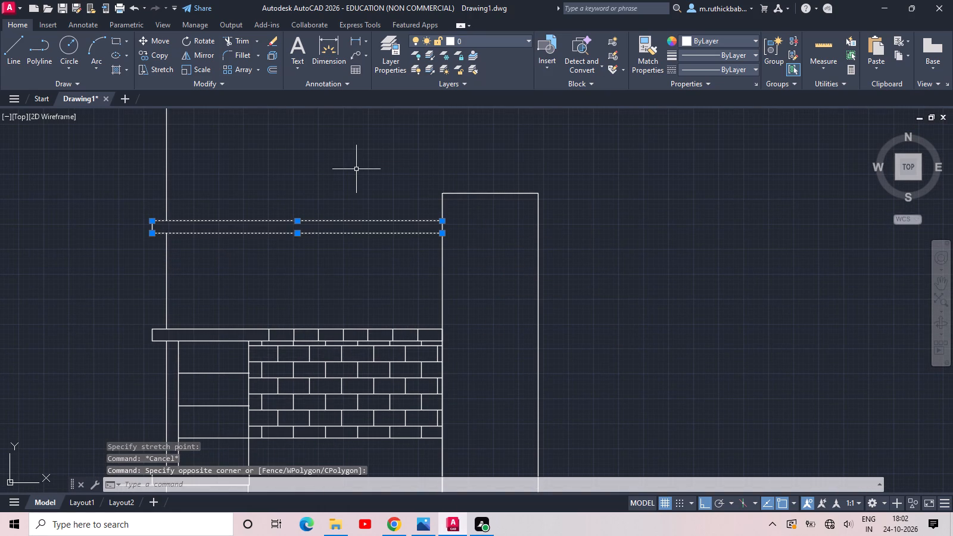
key("Delete")
left_click_drag(160, 230, 152, 228)
left_click(147, 228)
key("Delete")
left_click_drag(297, 180, 167, 138)
left_click(144, 134)
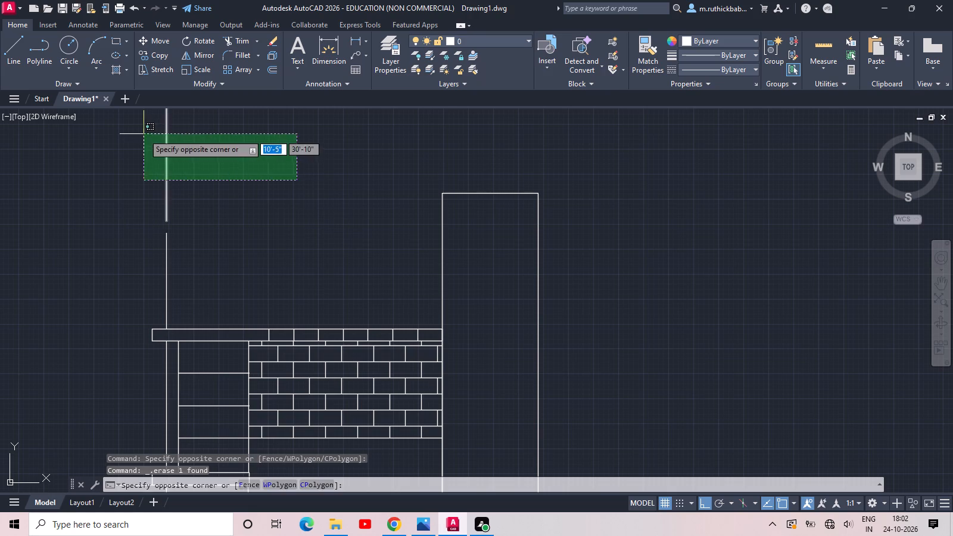
key("Delete")
Extend the top line of the band over the brick wall and the wall's bottom line to the tall rectangle's right edge.
middle_click_drag(330, 173, 264, 190)
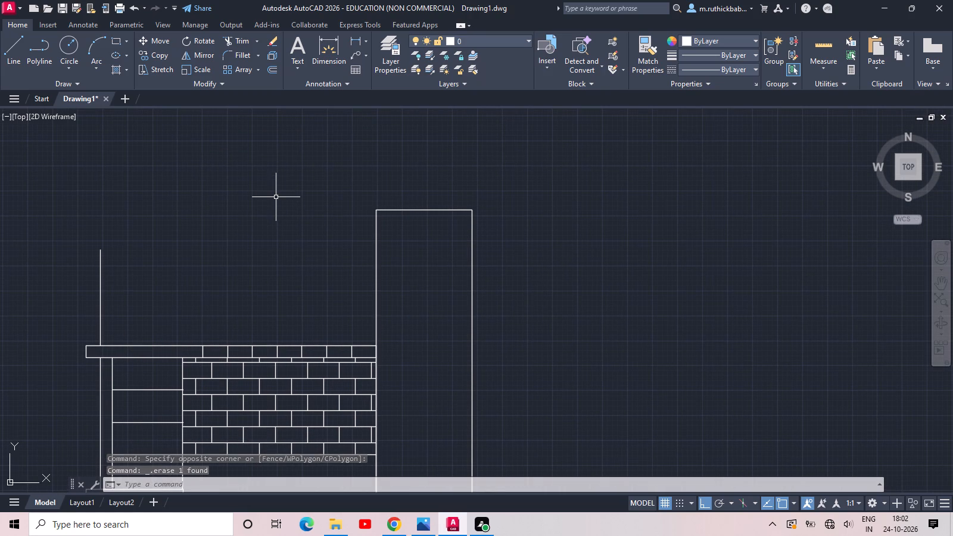
middle_click_drag(319, 226, 288, 116)
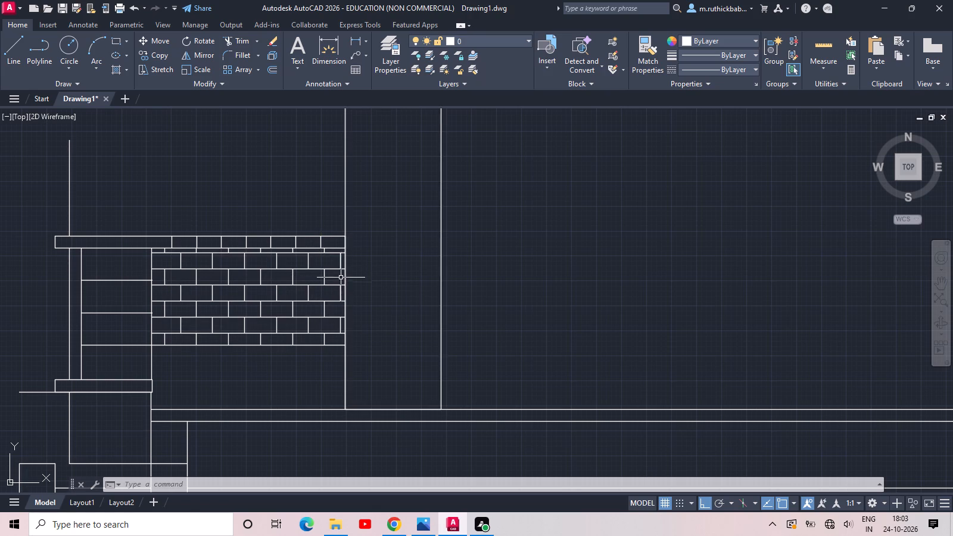
key("e")
type("x")
key("space")
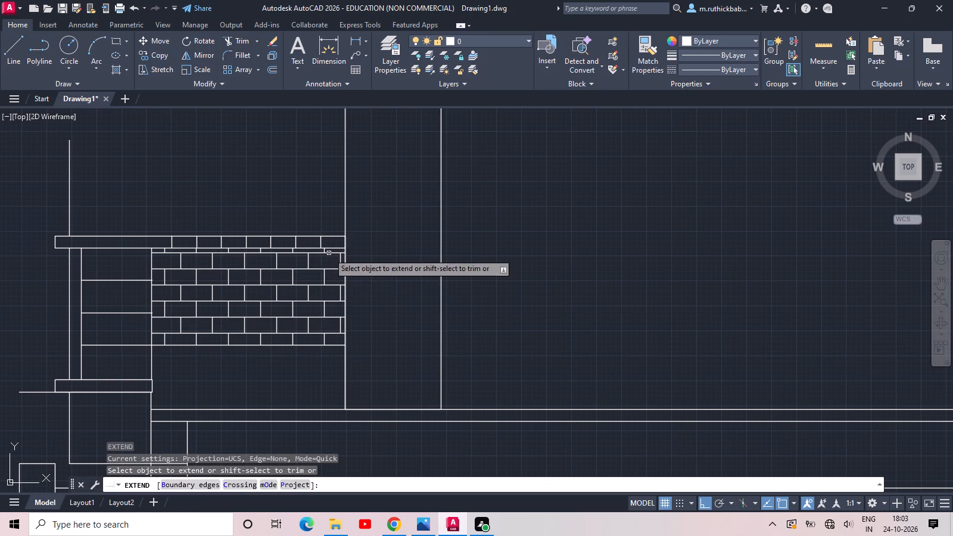
key("space")
left_click(337, 236)
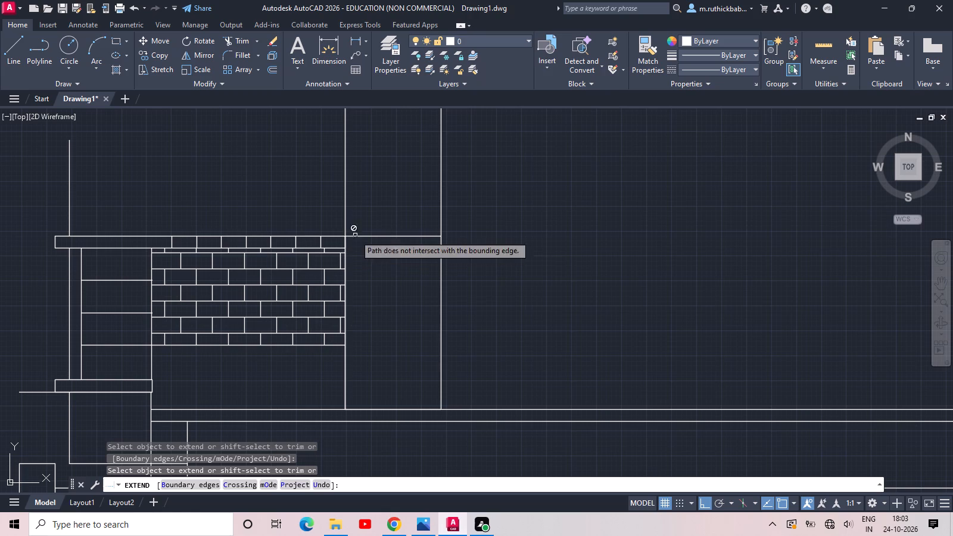
left_click(334, 345)
key("Escape")
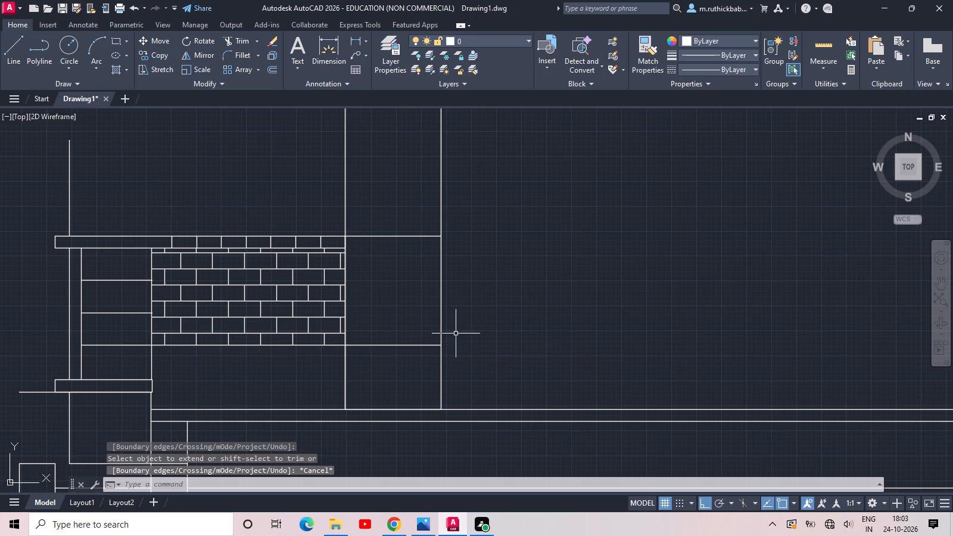
Explode the tall rectangle beside the brick wall into separate lines.
middle_click_drag(475, 329, 401, 326)
left_click_drag(399, 345, 386, 341)
left_click(340, 289)
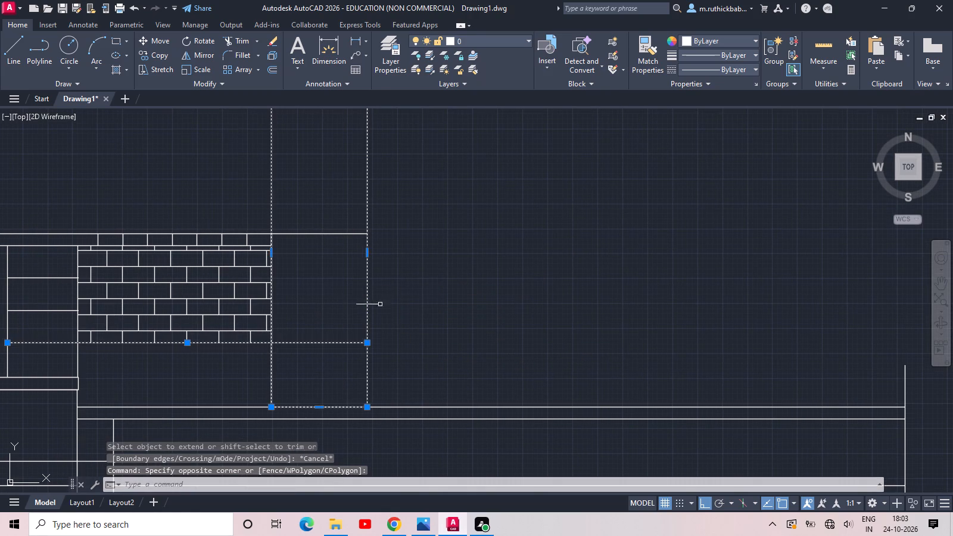
key("Escape")
left_click_drag(395, 309, 357, 291)
left_click(333, 282)
key("x")
key("space")
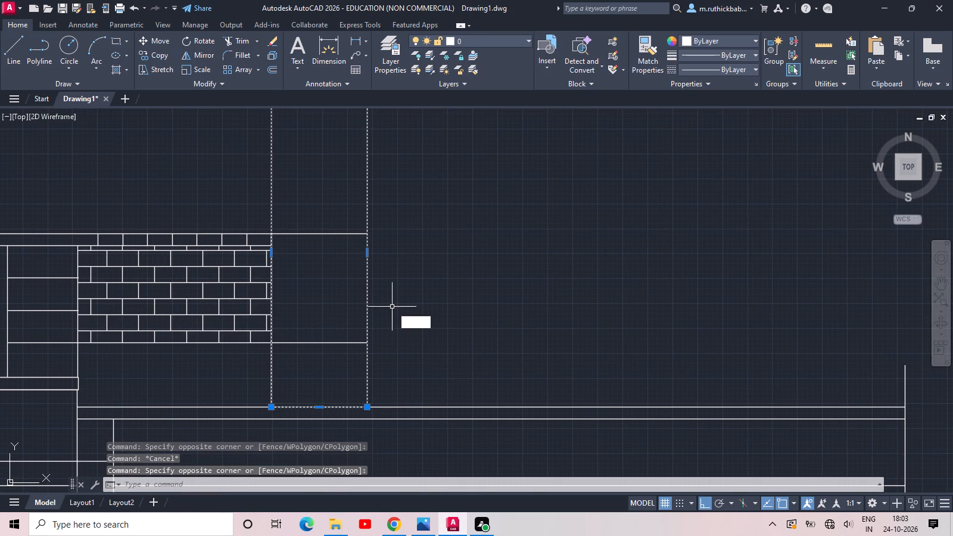
Copy the tall rectangle's right edge 2' to the right along the slab.
left_click_drag(392, 310, 382, 306)
left_click(348, 287)
type("co")
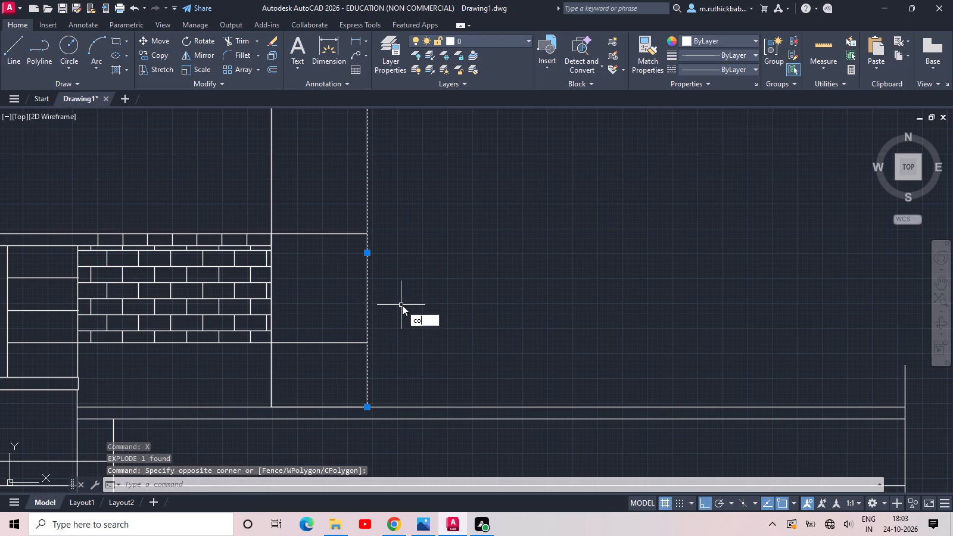
key("space")
left_click(368, 407)
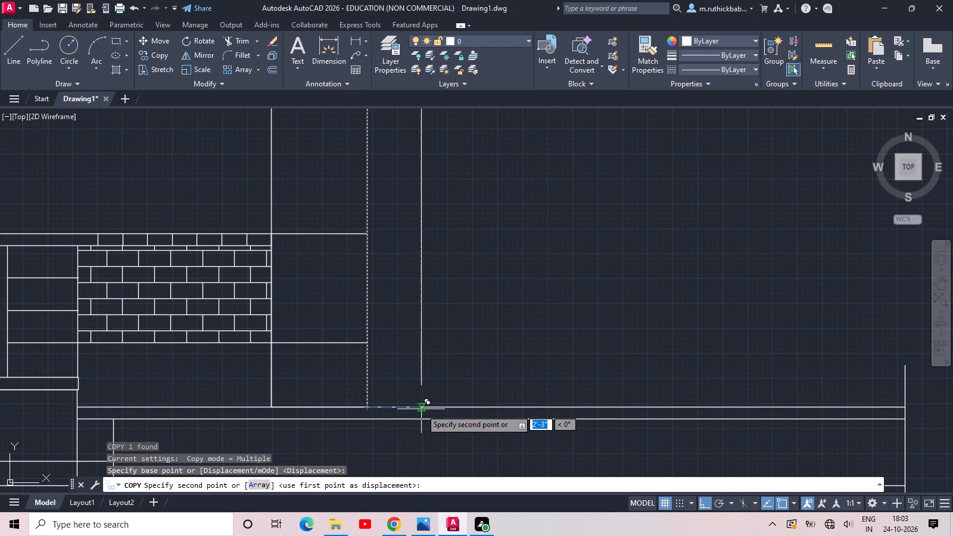
type("12")
key("space")
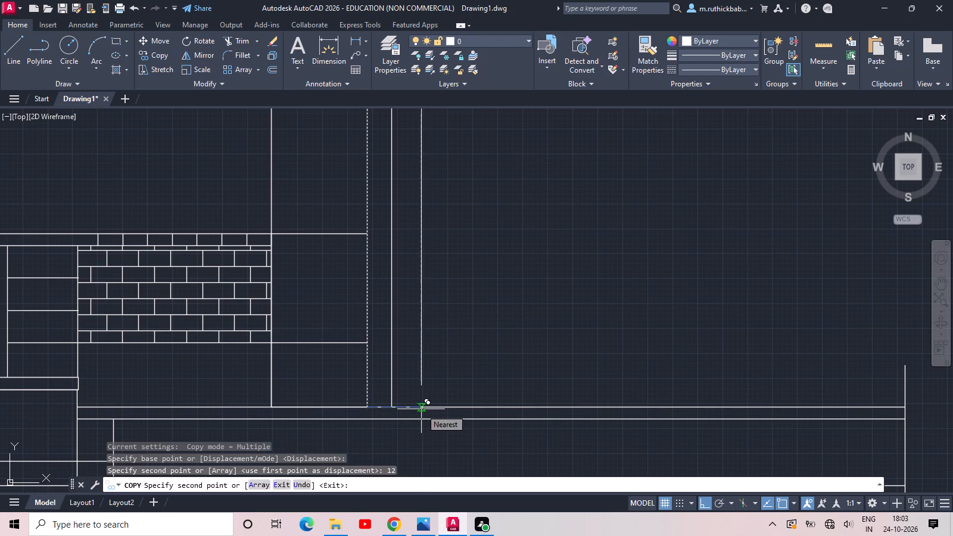
key("ctrl+z")
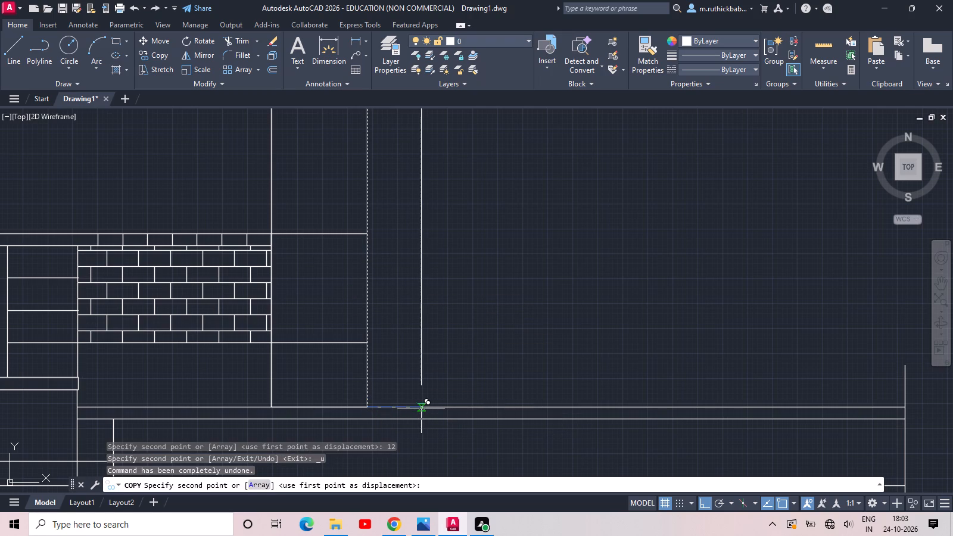
key("2")
type("'")
key("space")
key("Escape")
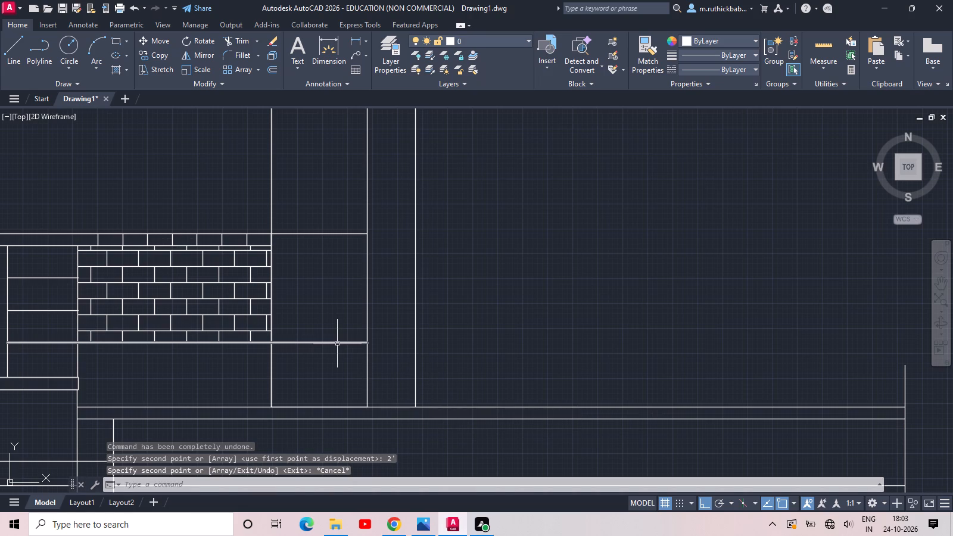
Extend the two horizontal wall lines from the tall rectangle's right edge to the copied vertical line.
key("e")
key("x")
key("space")
key("space")
left_click_drag(341, 372, 343, 342)
left_click_drag(344, 192, 342, 198)
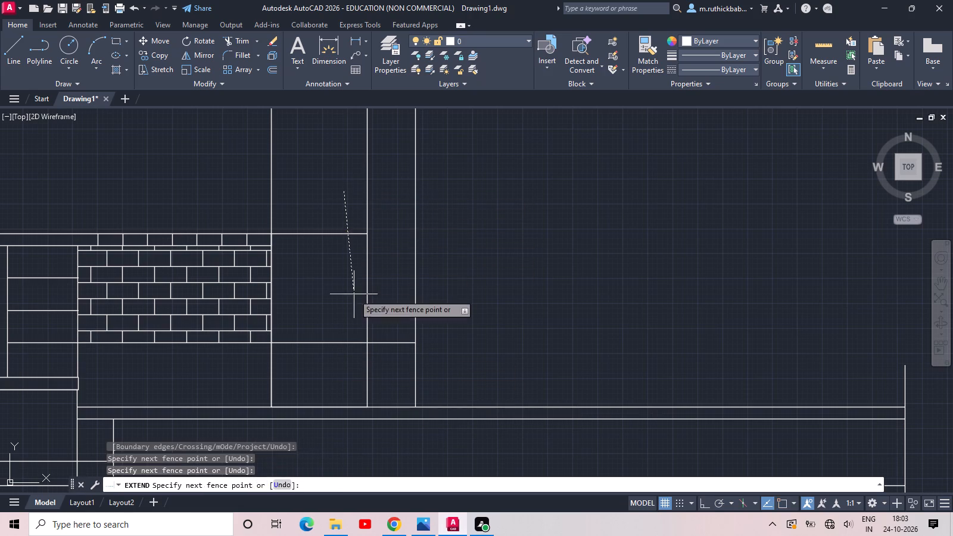
left_click(354, 293)
key("Escape")
Trim the parts of the two horizontal lines that cross the inside of the tall rectangle.
type("tr")
key("space")
key("space")
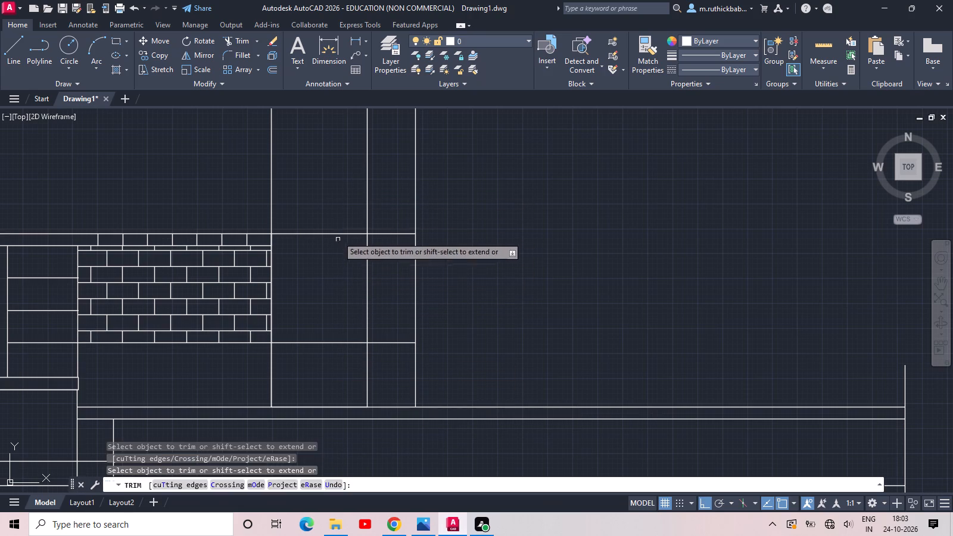
left_click(335, 201)
left_click(338, 380)
key("Escape")
Draw a rectangle about 6'11" wide and 10'1" high on the slab, starting at the base of the copied vertical line.
middle_click_drag(337, 339, 305, 337)
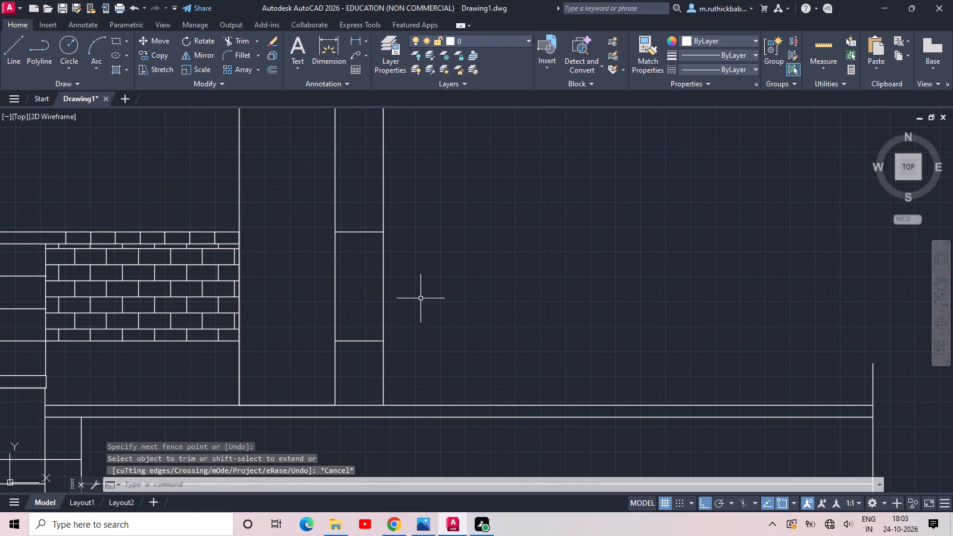
middle_click_drag(421, 298, 400, 301)
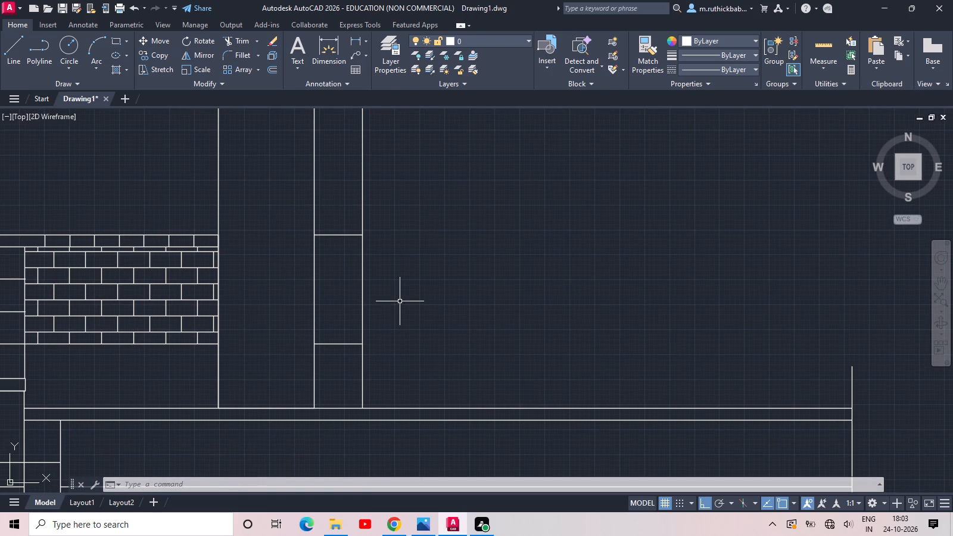
middle_click_drag(400, 283, 389, 329)
left_click_drag(362, 239, 359, 234)
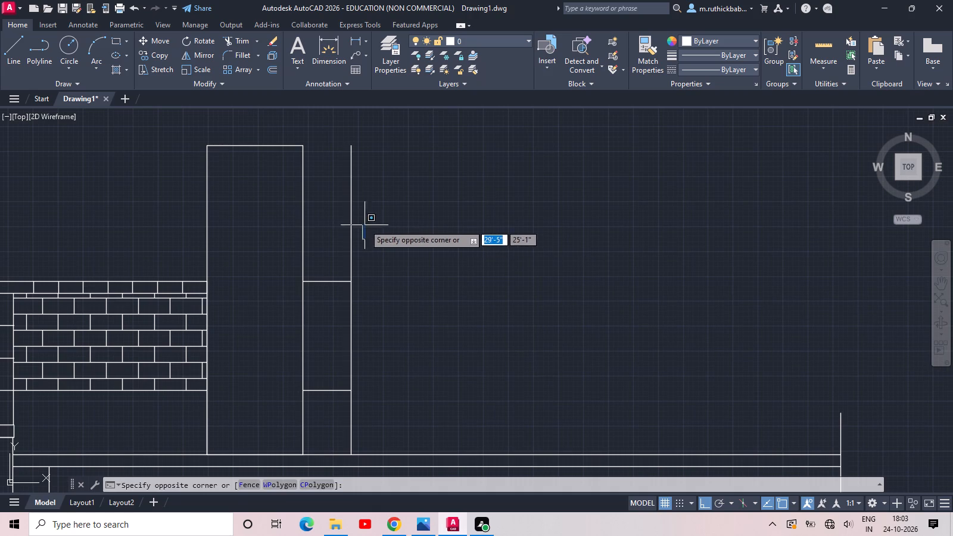
key("Escape")
type("rec")
key("space")
middle_click_drag(435, 345, 458, 263)
left_click(372, 372)
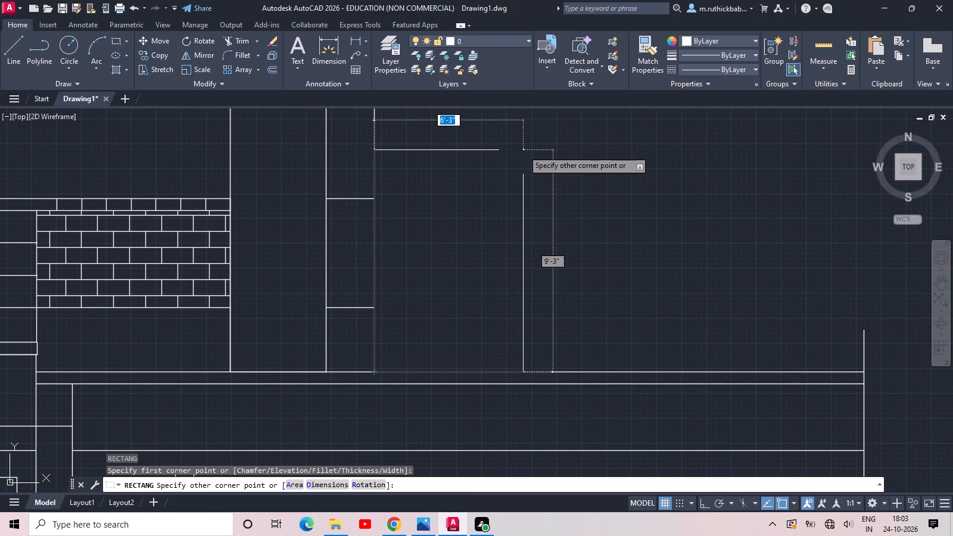
middle_click_drag(523, 150, 477, 197)
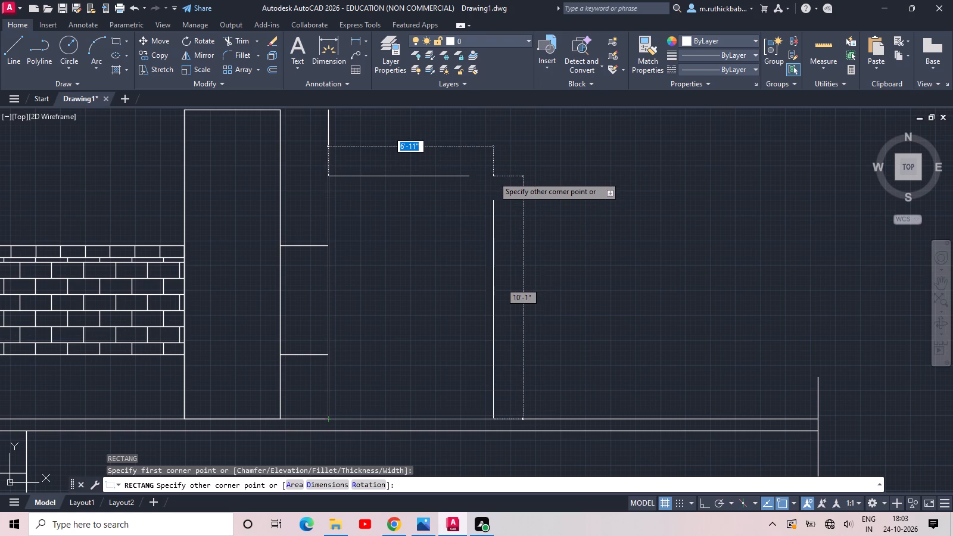
left_click(493, 176)
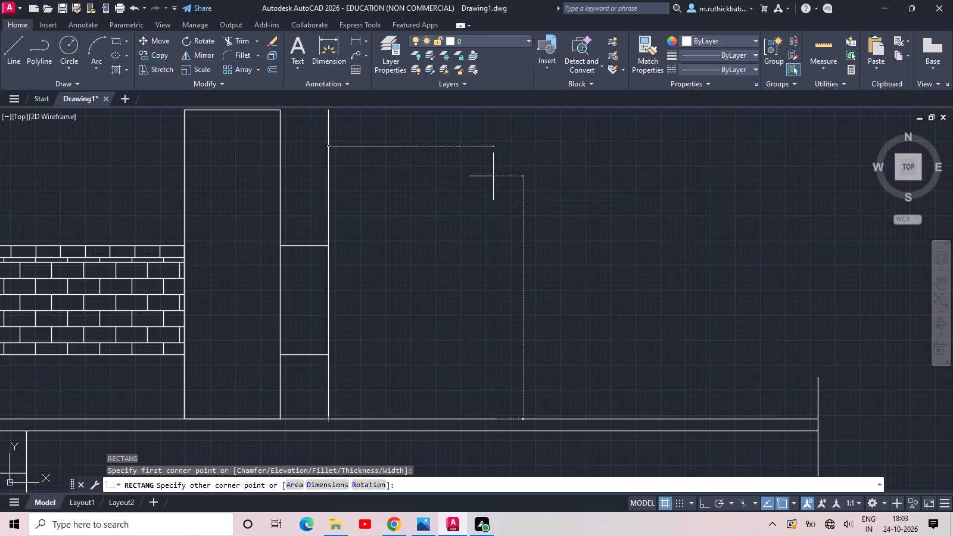
key("Escape")
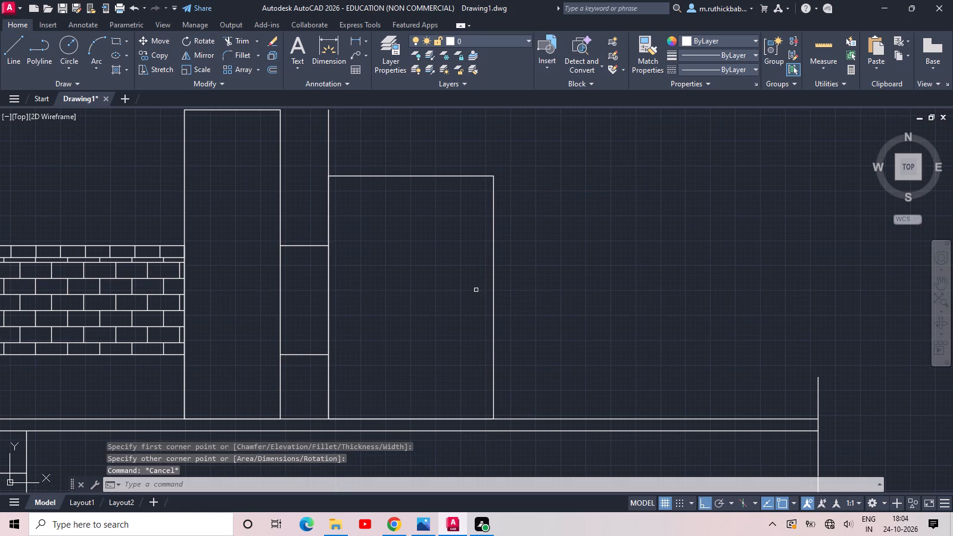
Explode the new rectangle on the slab into separate lines.
left_click_drag(525, 197, 517, 189)
left_click(460, 131)
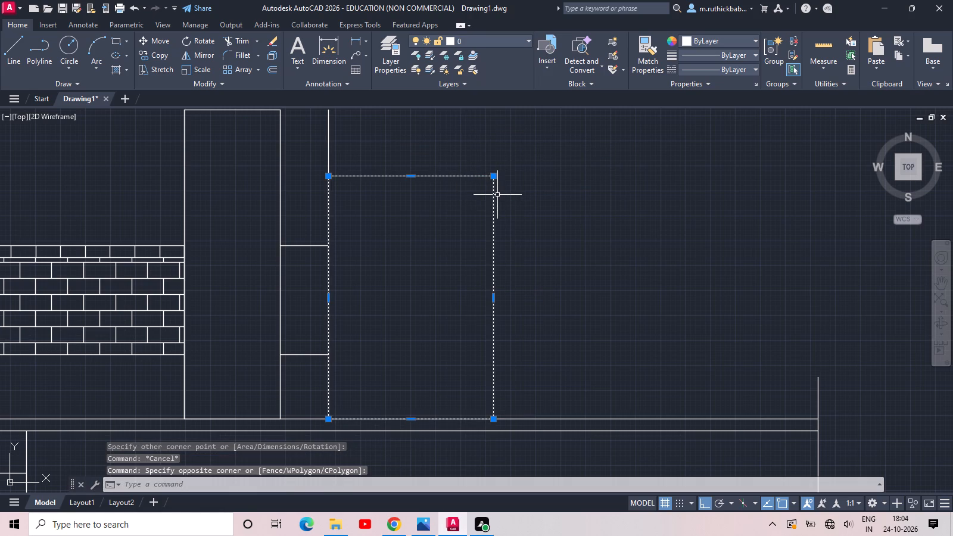
type("x")
key("space")
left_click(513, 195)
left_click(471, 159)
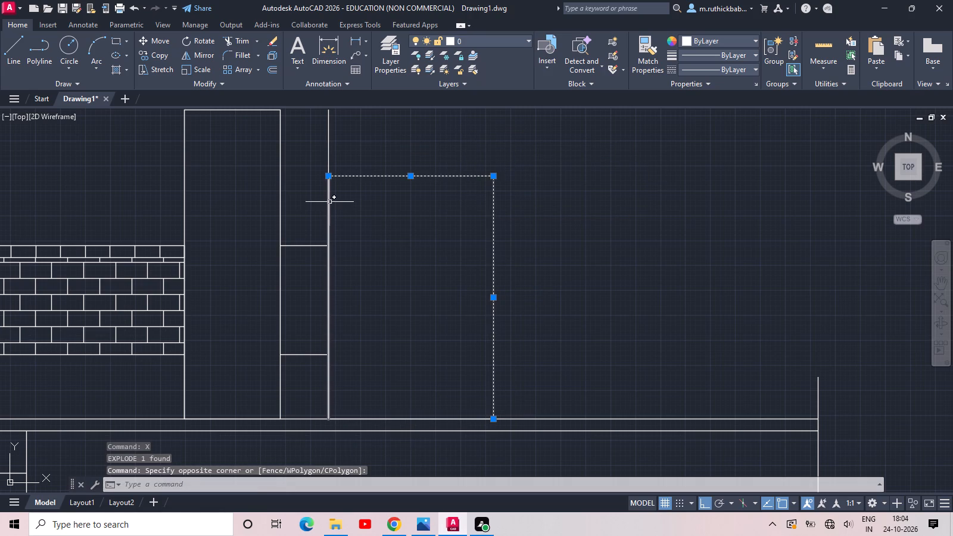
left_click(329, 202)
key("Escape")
Offset the exploded rectangle's top edge 8" inward and its right and left edges 6" inward.
type("off 4")
key("space")
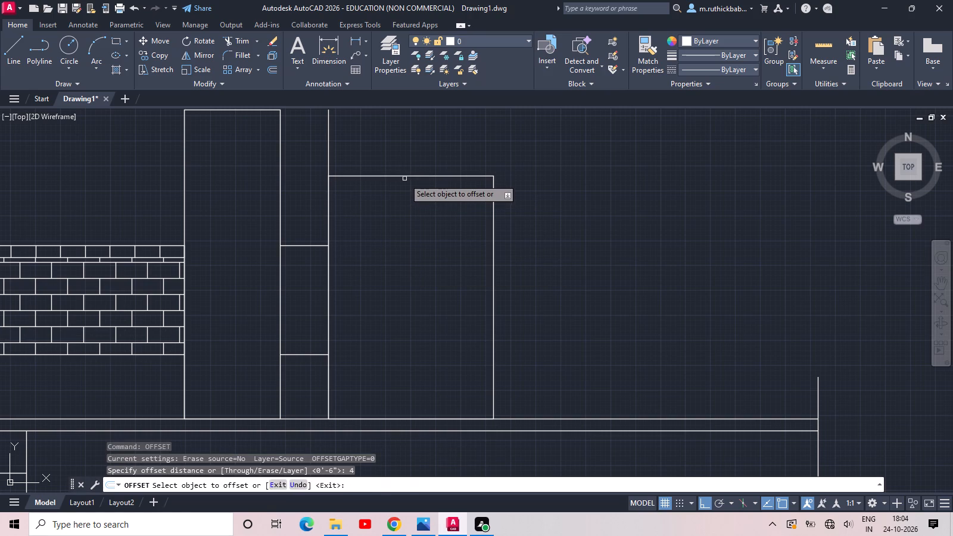
left_click(405, 176)
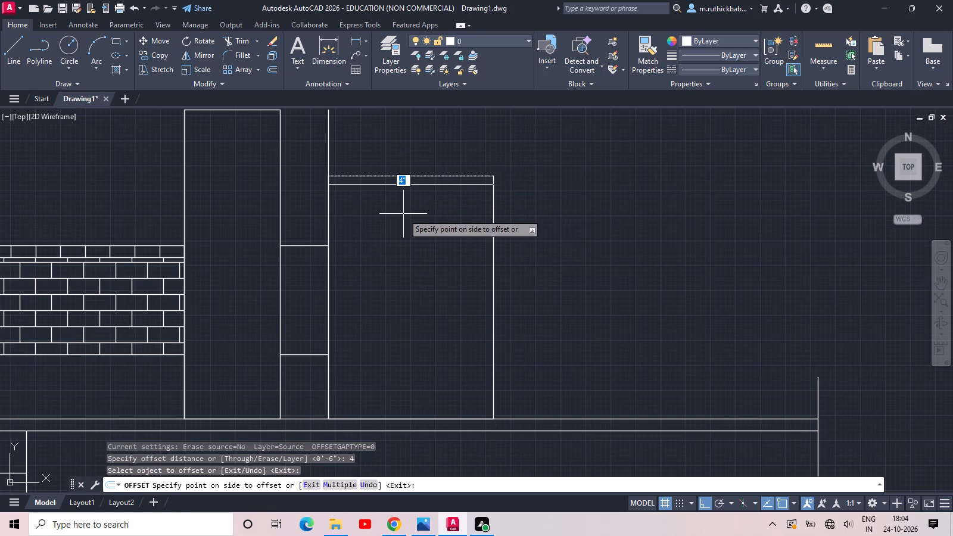
type("8")
key("space")
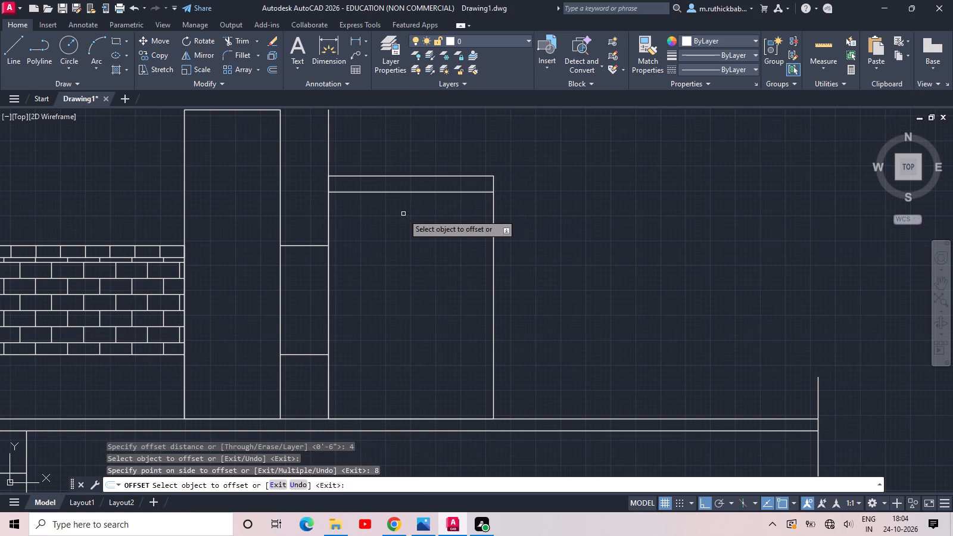
left_click(492, 216)
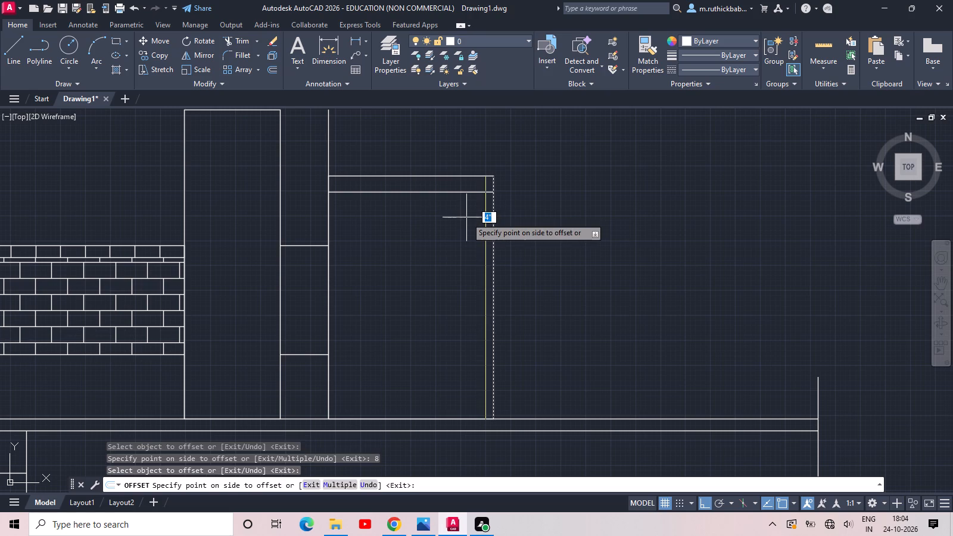
type("6")
key("space")
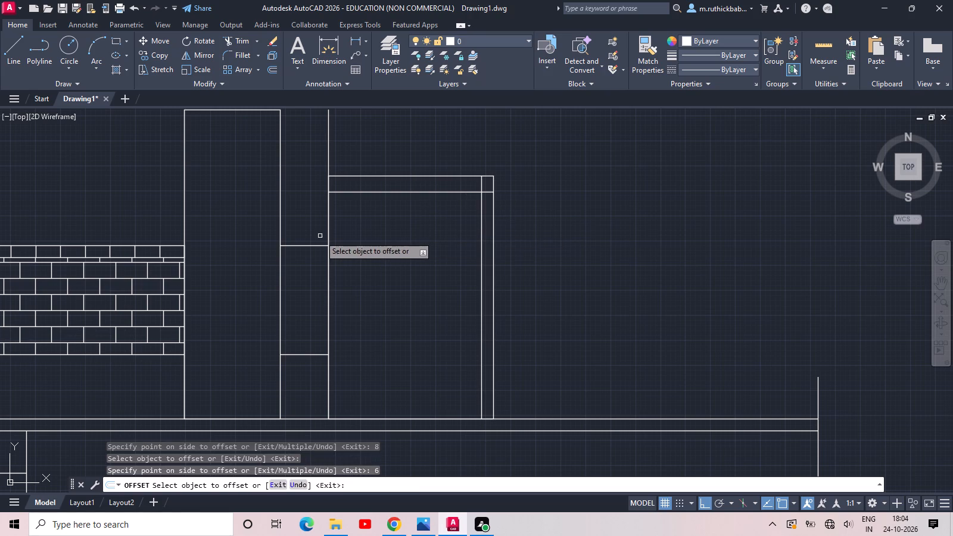
left_click(327, 230)
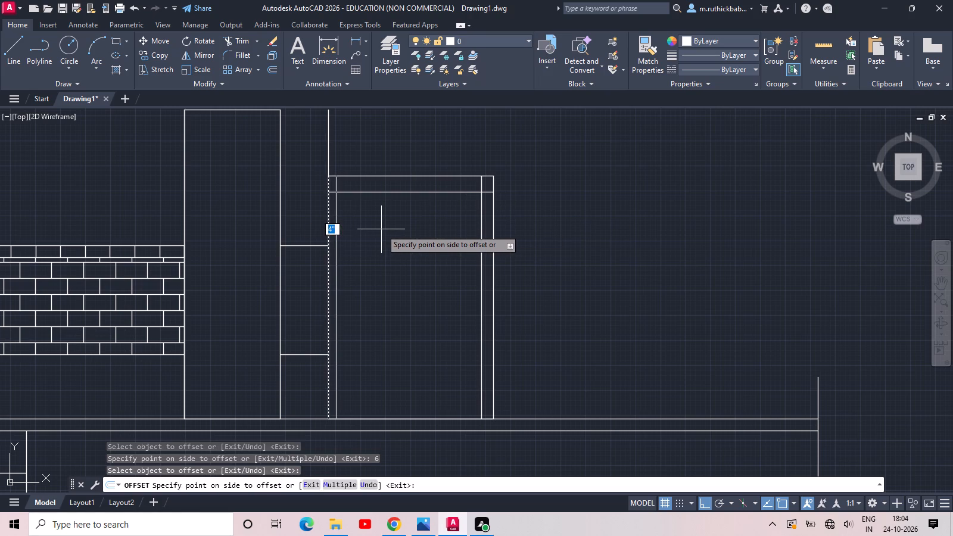
type("6")
key("space")
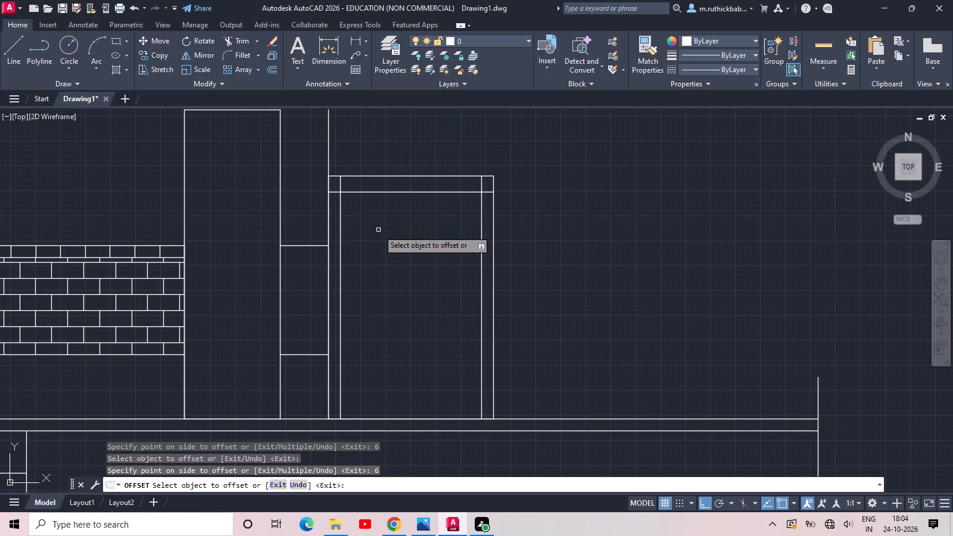
Trim the overlapping offset line ends at both upper corners of the framed opening to leave a clean inner frame.
key("Escape")
type("re")
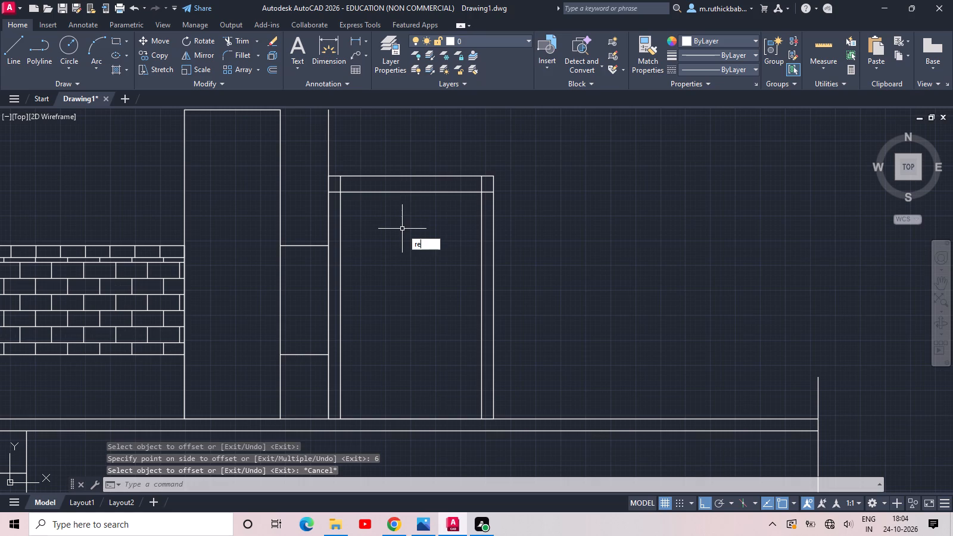
key("Escape")
type("tr")
key("space")
key("space")
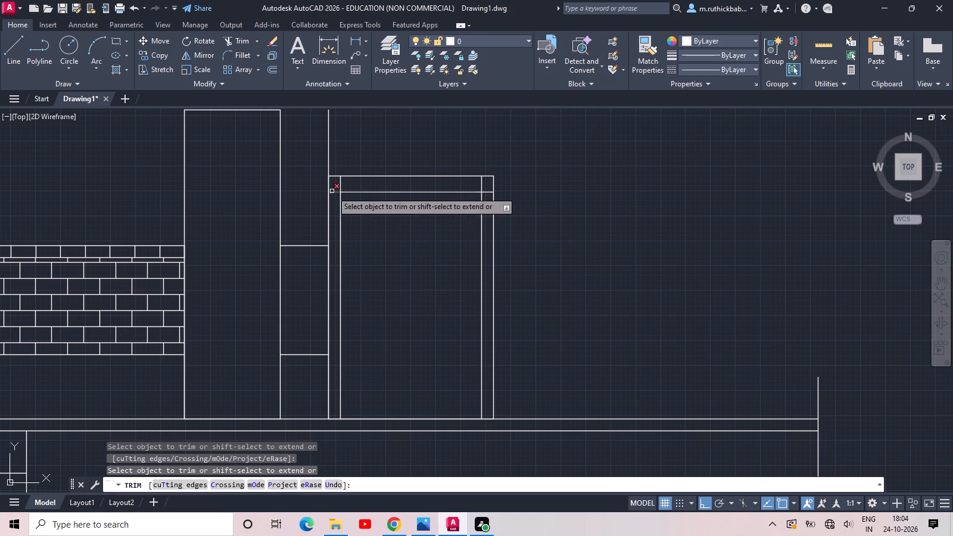
left_click(334, 198)
left_click(342, 187)
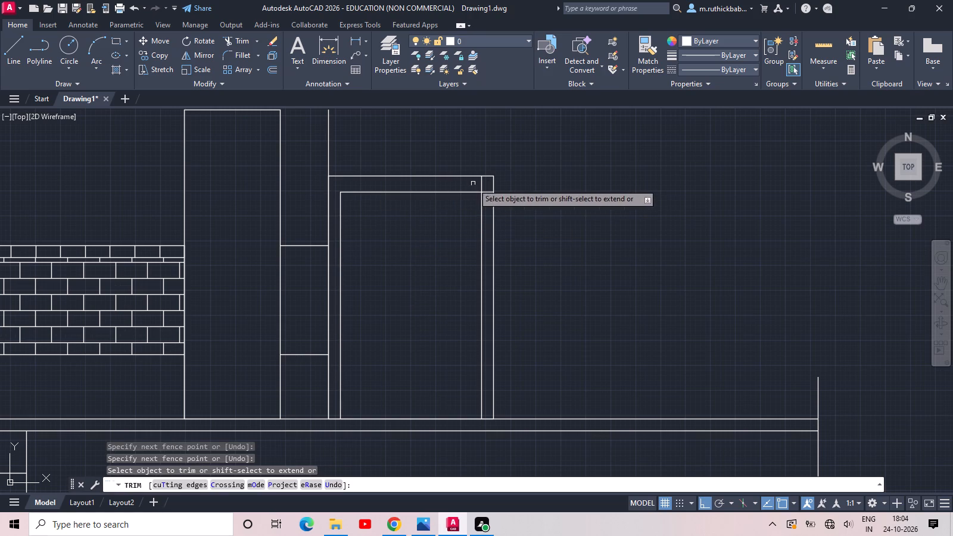
left_click(473, 182)
left_click(491, 200)
middle_click_drag(469, 257, 492, 251)
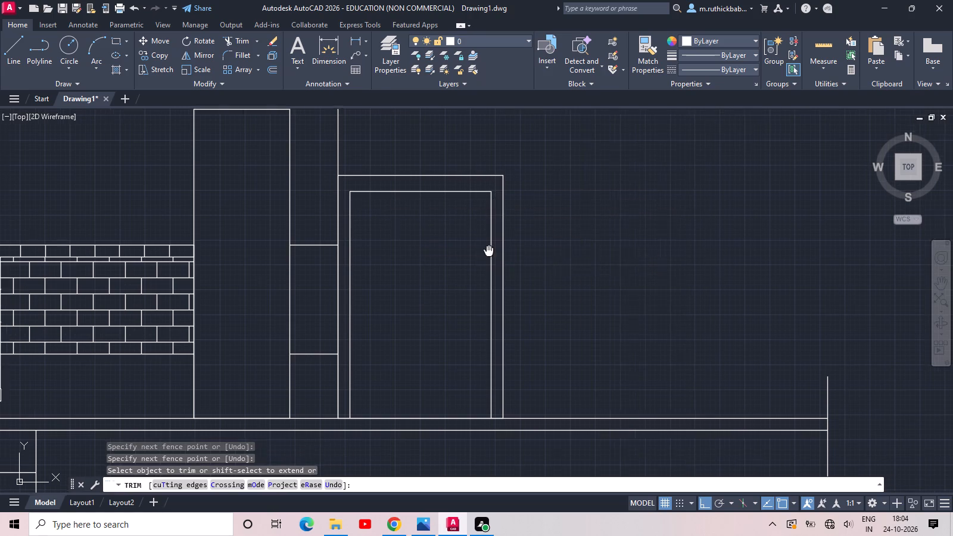
middle_click_drag(492, 251, 525, 219)
key("Escape")
key("Escape")
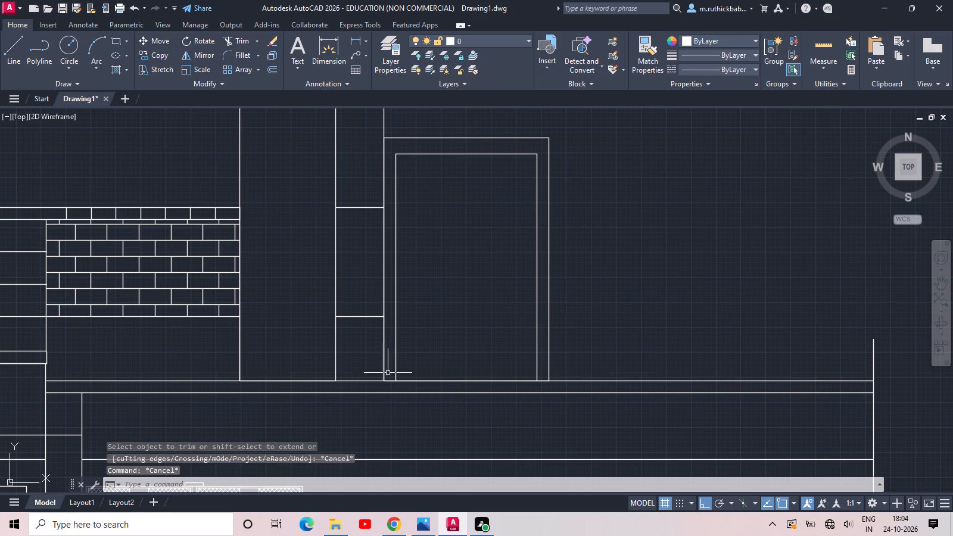
key("Escape")
key("Escape")
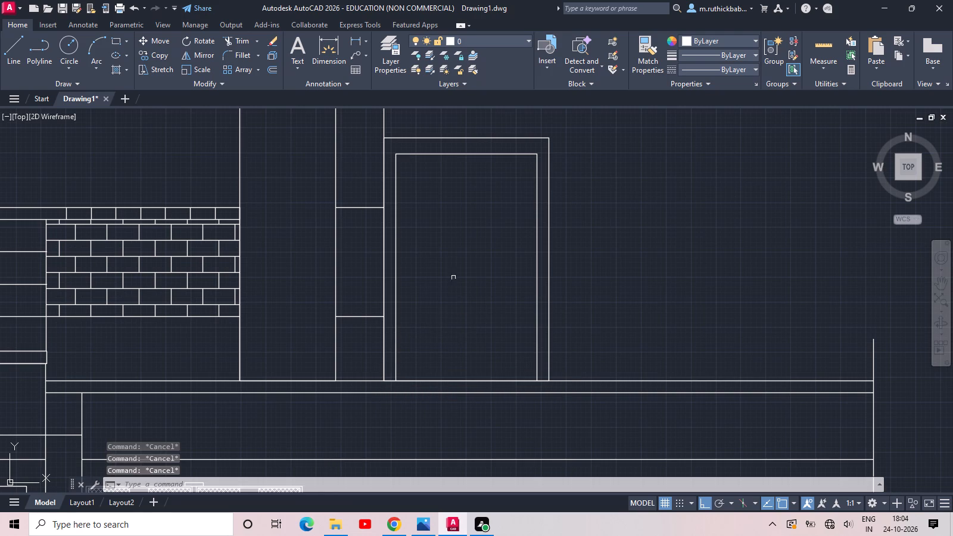
Hatch the narrow panel between the tall pillar and the framed opening with the AR-B816 brick pattern.
left_click(118, 73)
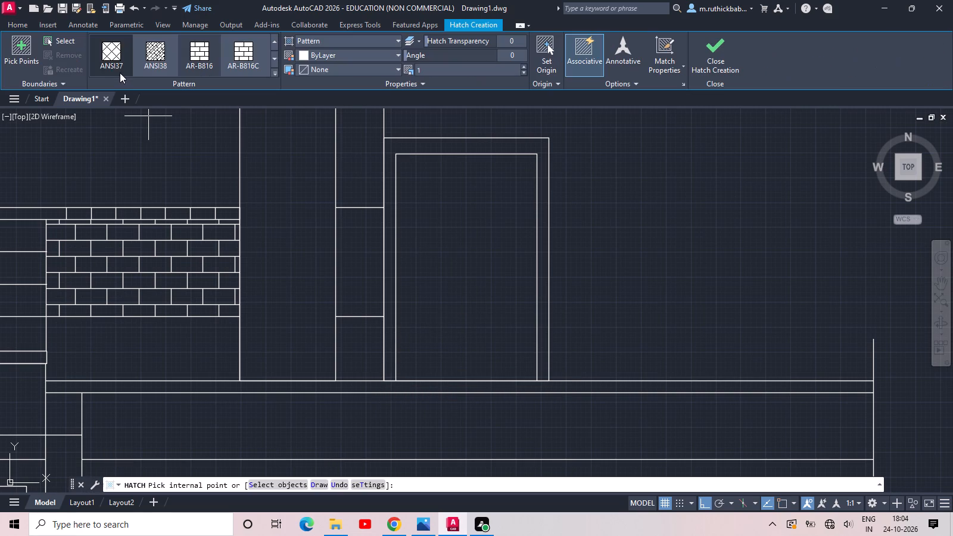
left_click(190, 51)
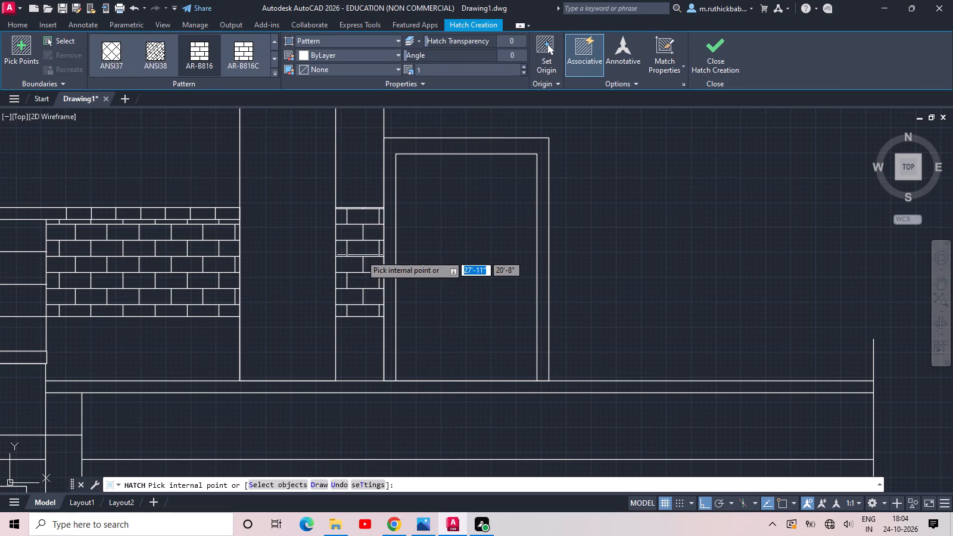
left_click(361, 255)
key("Escape")
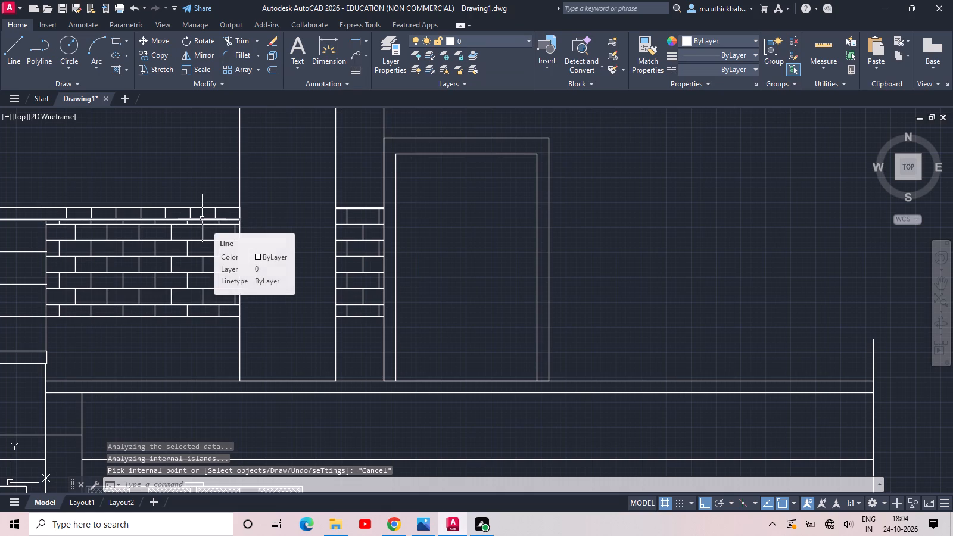
Delete the brick hatch from the wide wall panel beside the tall pillar.
middle_click_drag(202, 219, 324, 220)
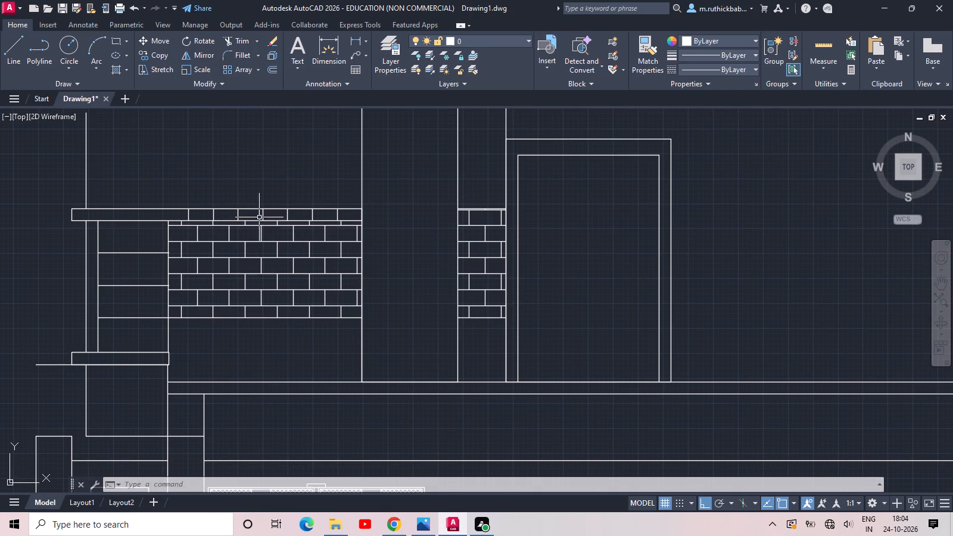
scroll(164, 224, "up", 1)
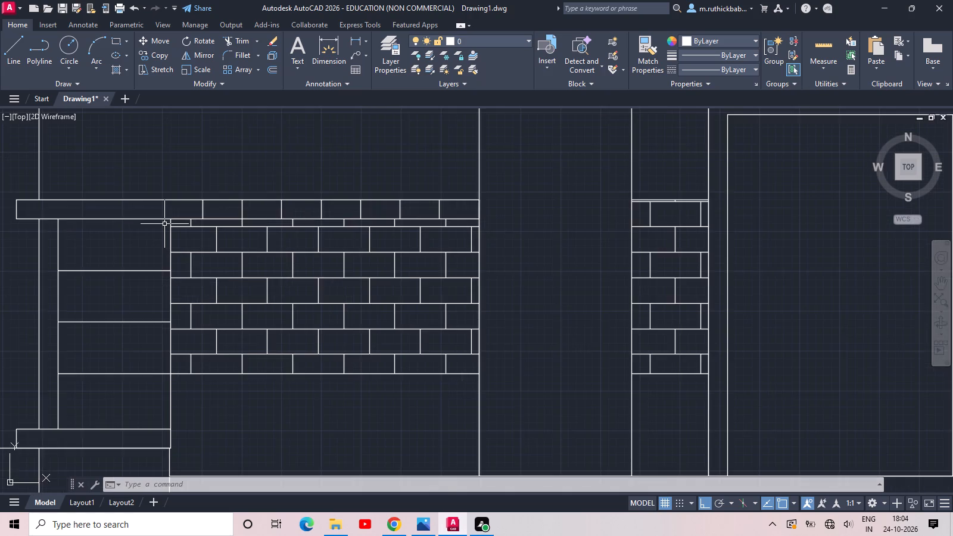
scroll(164, 224, "up", 1)
scroll(173, 215, "down", 1)
left_click(237, 240)
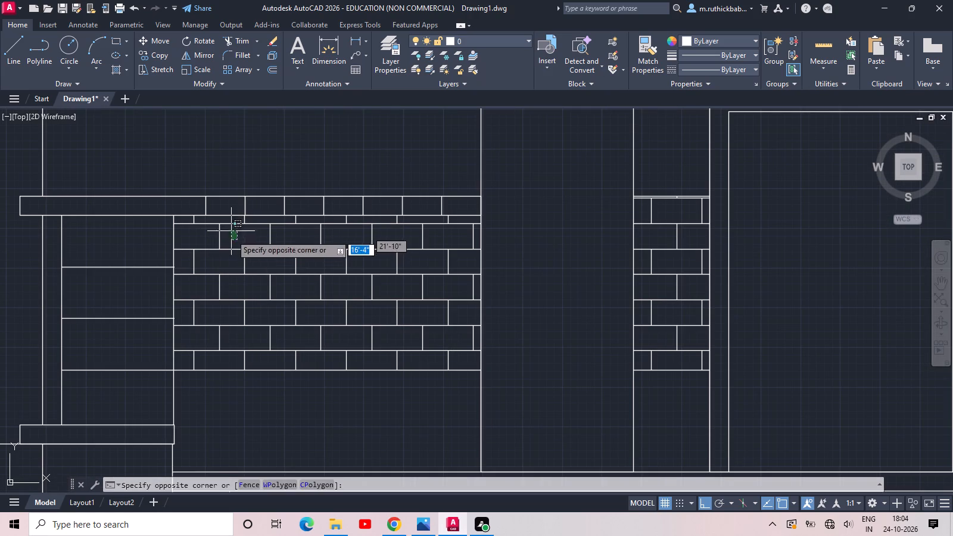
key("Escape")
left_click(309, 289)
left_click(247, 238)
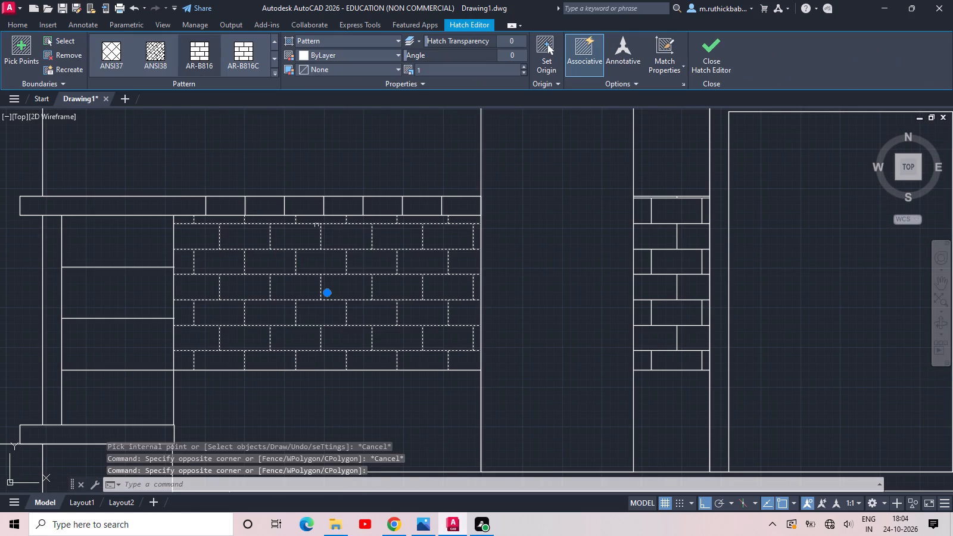
key("Delete")
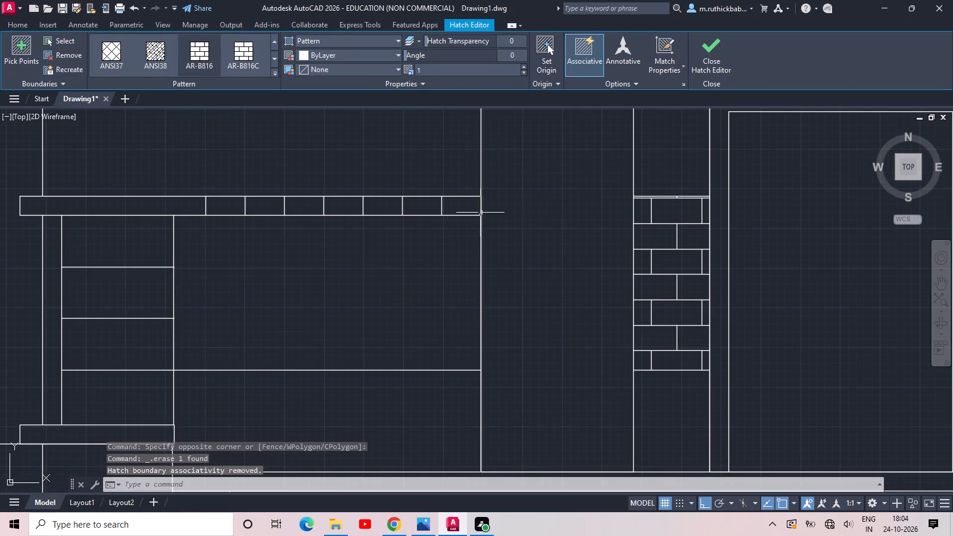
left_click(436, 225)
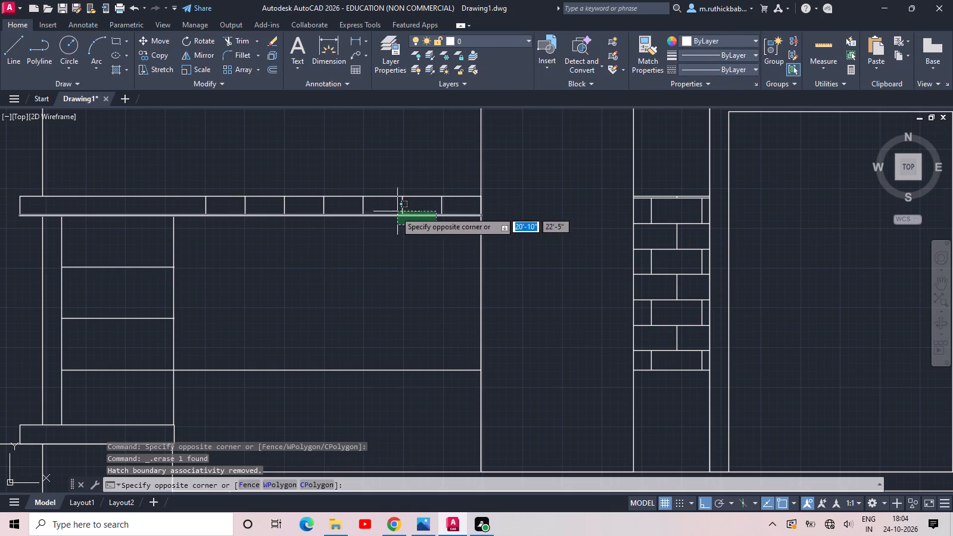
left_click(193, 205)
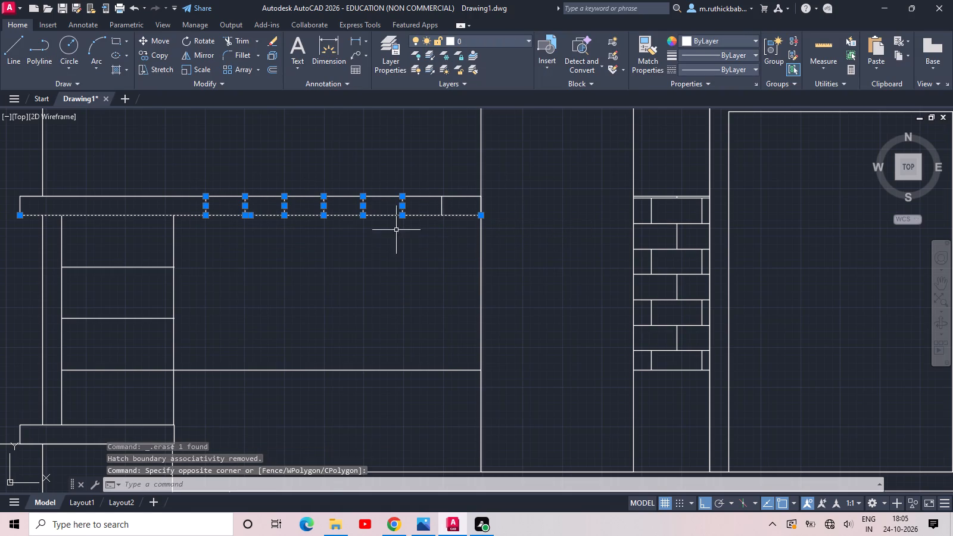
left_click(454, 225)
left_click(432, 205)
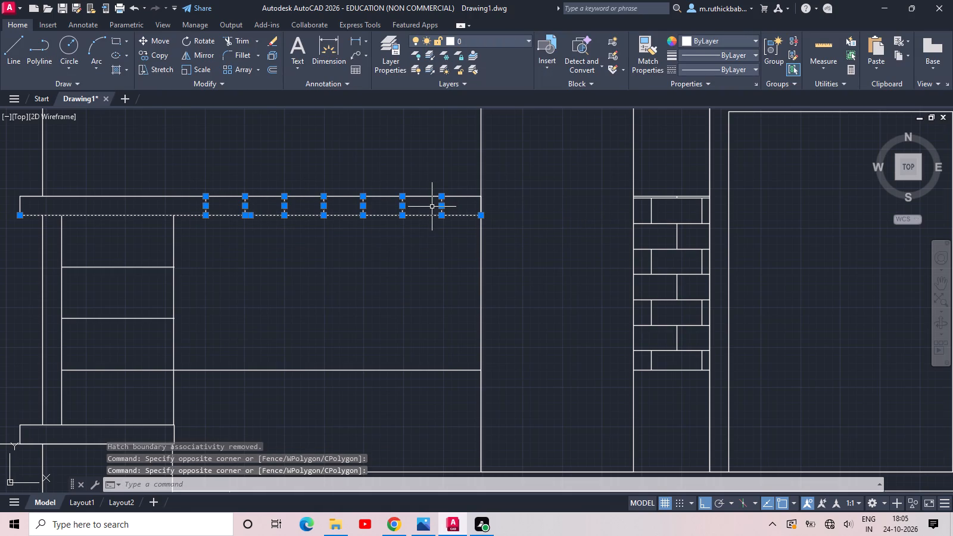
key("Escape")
Trim the band's lower line between the short pillar's edge and the first vertical divider.
type("tr")
key("space")
key("space")
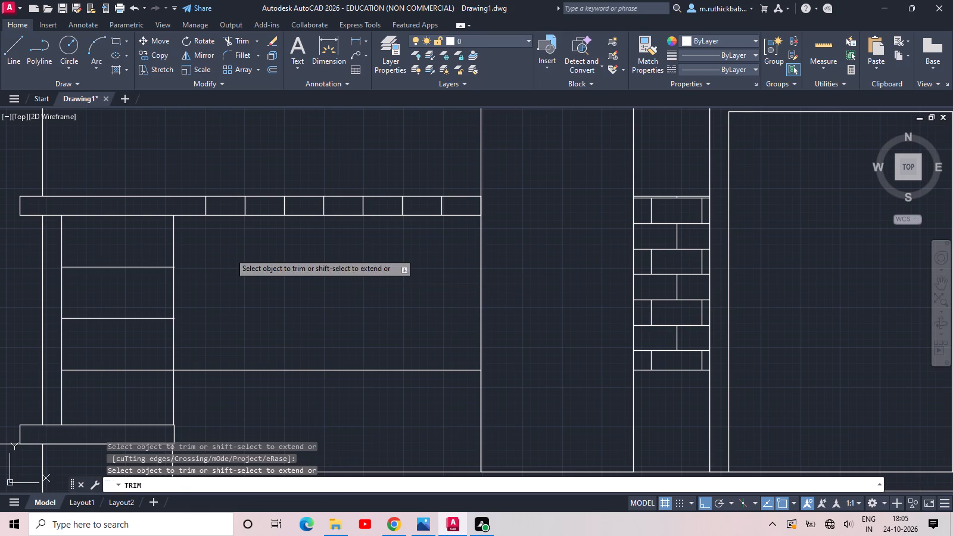
left_click(188, 215)
key("Escape")
Delete the rest of the band's lower line above the wall panel together with its seven short vertical dividers.
left_click(195, 209)
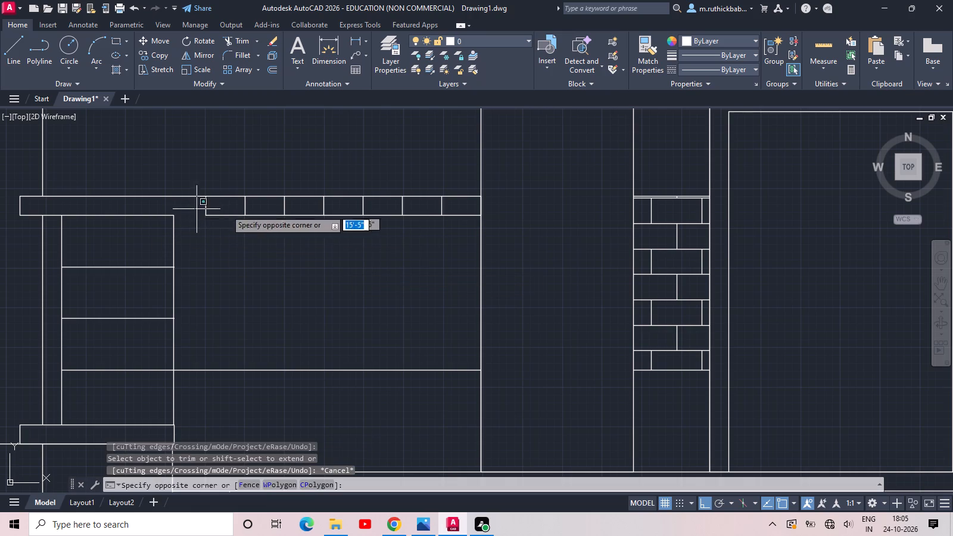
left_click(463, 231)
left_click(468, 233)
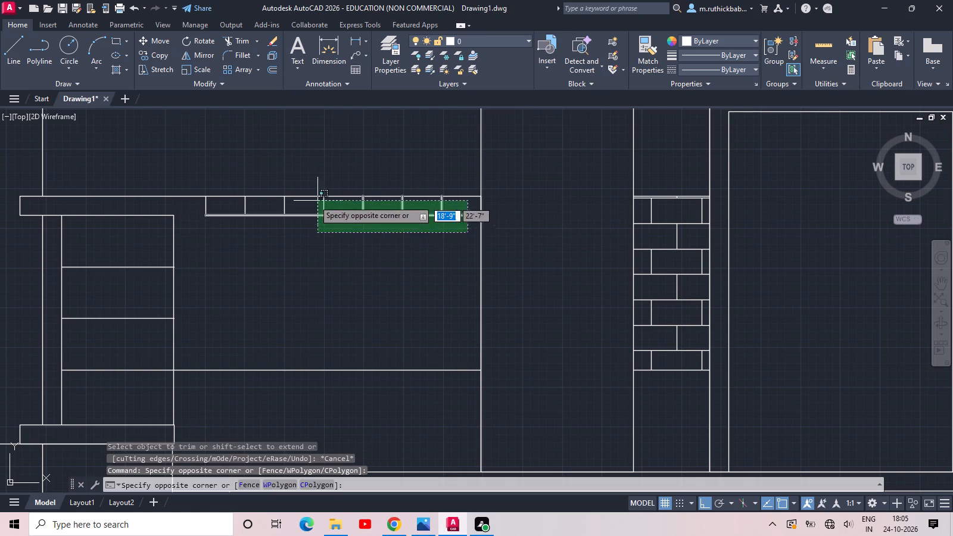
left_click(199, 205)
key("Delete")
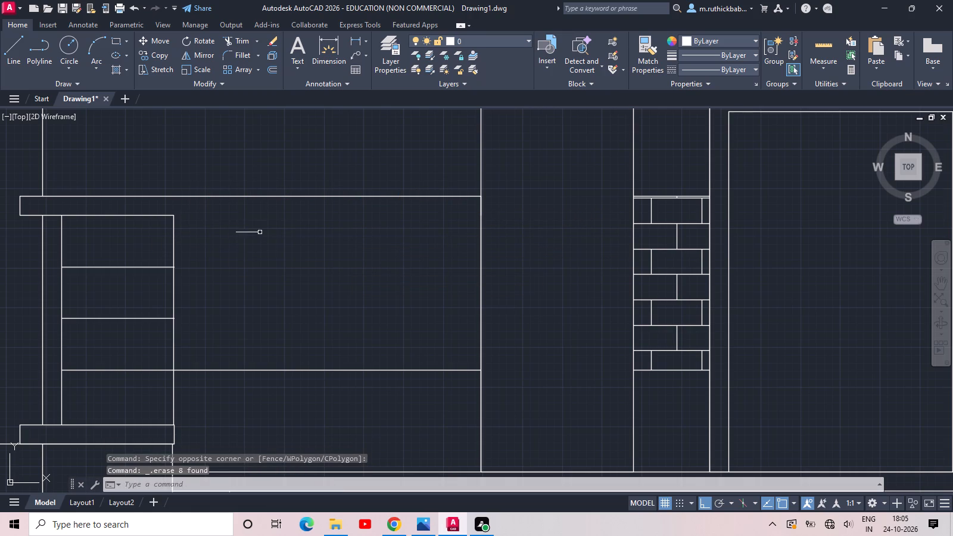
key("space")
key("Escape")
key("Escape")
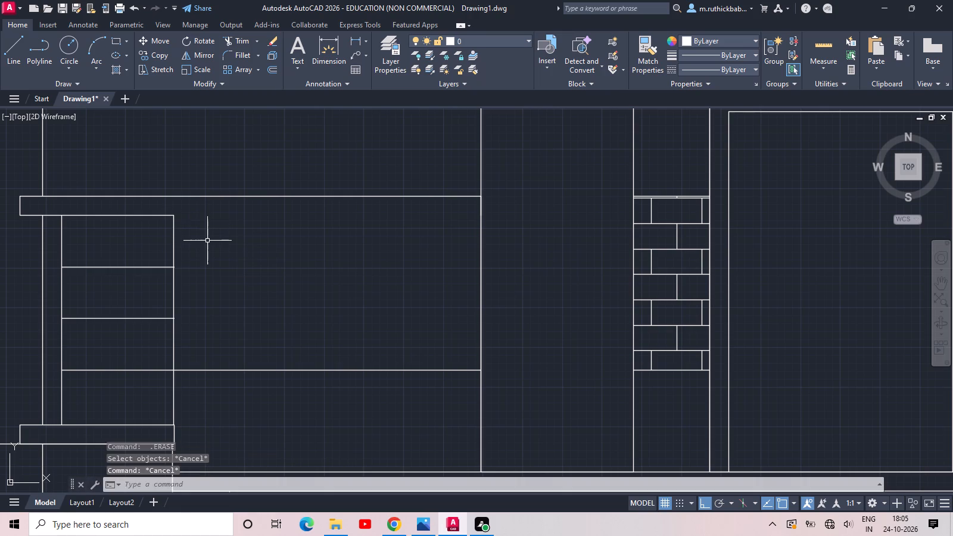
Extend the vertical line at the short pillar's edge up to the band's top line.
type("ex")
key("space")
key("space")
left_click_drag(203, 242, 194, 241)
left_click(158, 234)
key("Escape")
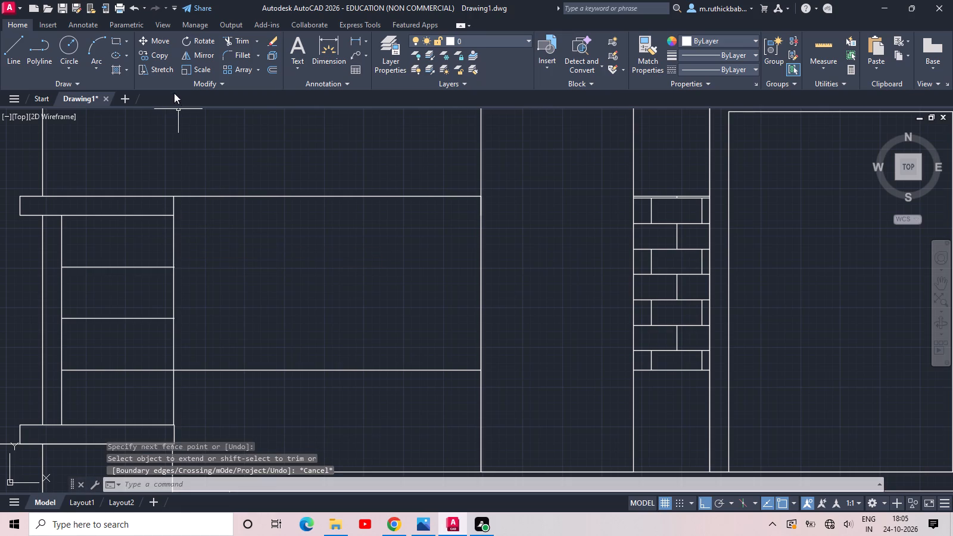
Hatch the enlarged wall panel between the short and tall pillars with the AR-B816 brick pattern.
left_click(113, 73)
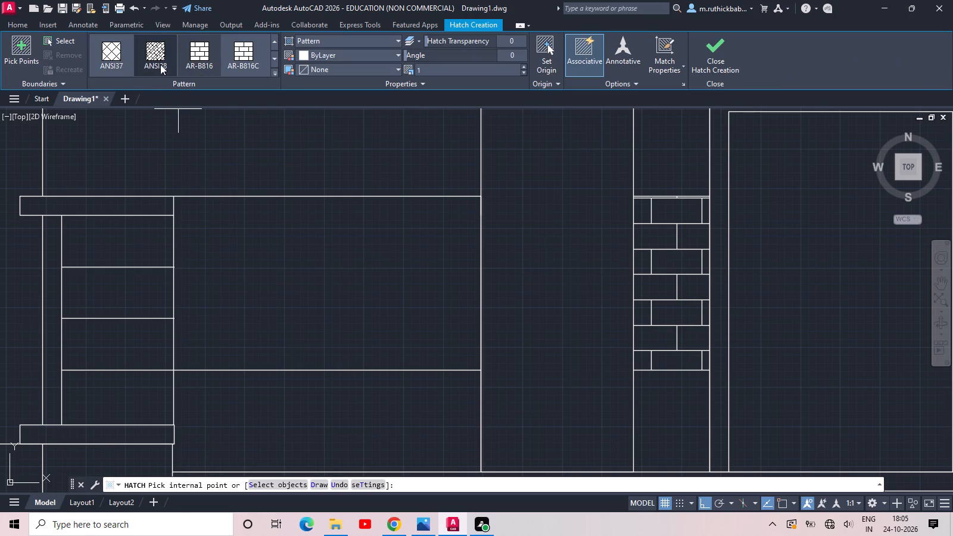
left_click(202, 59)
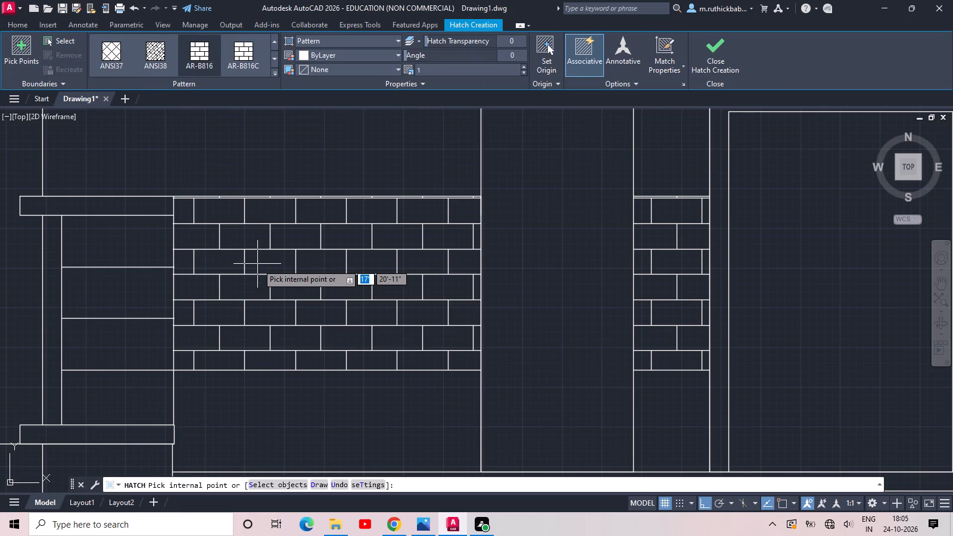
left_click(257, 264)
key("Escape")
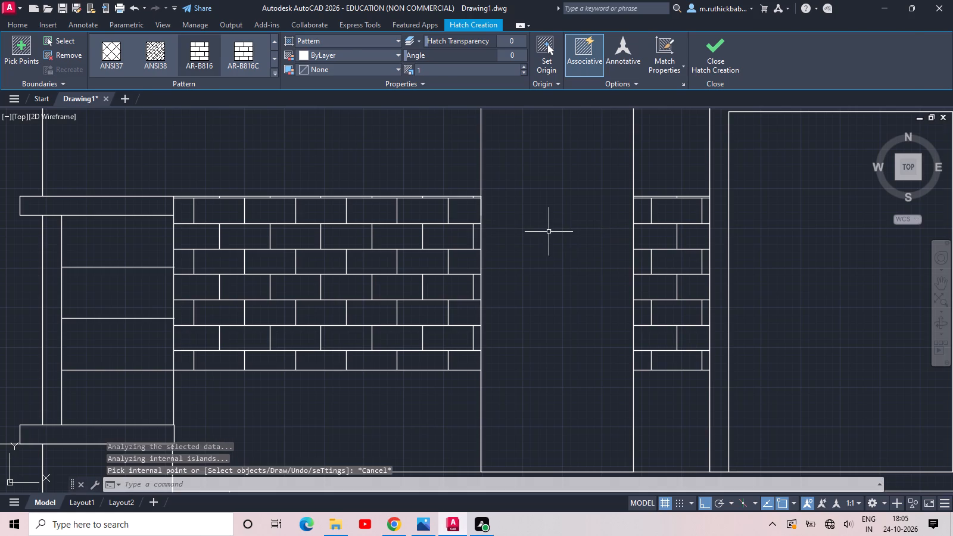
Draw a door rectangle about 4'6" wide and 7'10" high inside the framed opening, standing on the slab.
middle_click_drag(555, 234, 390, 241)
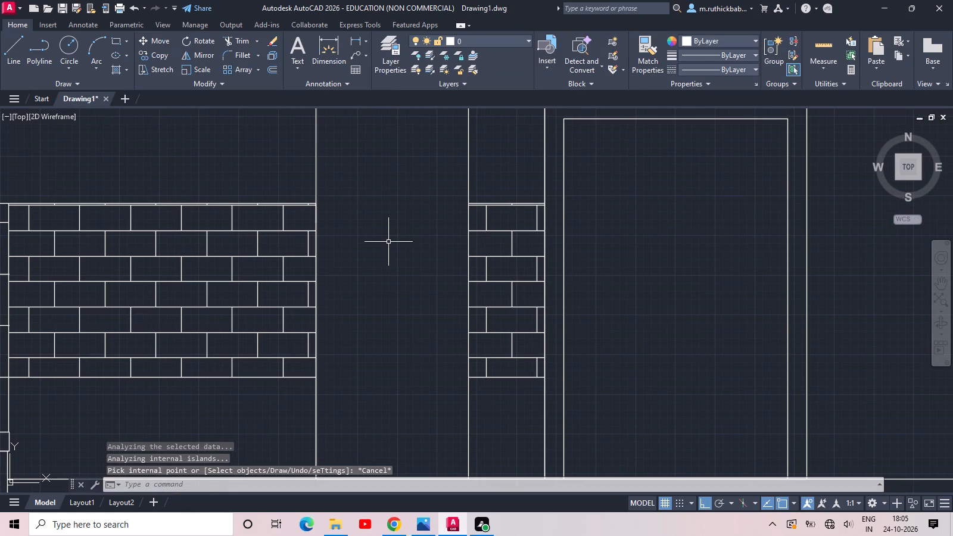
scroll(596, 254, "down", 1)
middle_click_drag(609, 248, 540, 261)
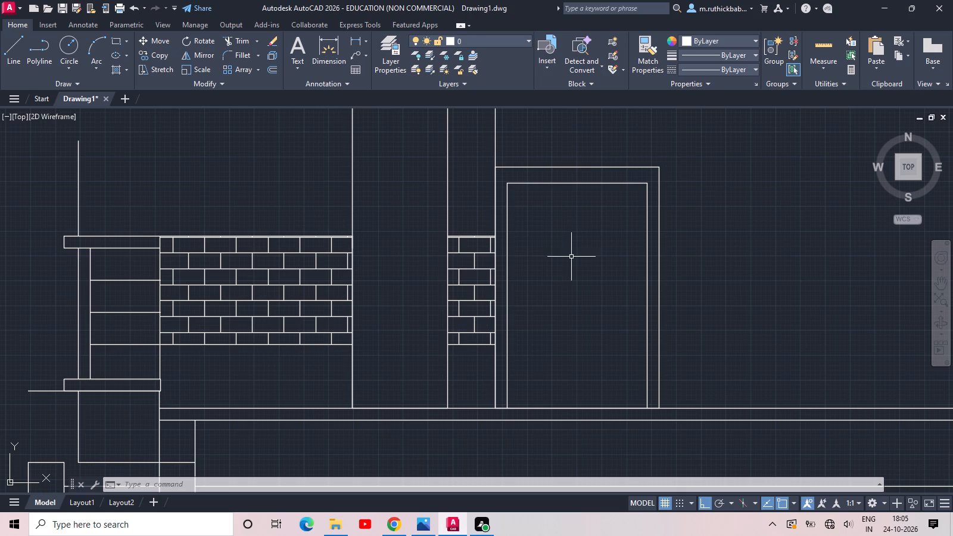
key("r")
key("e")
key("c")
key("space")
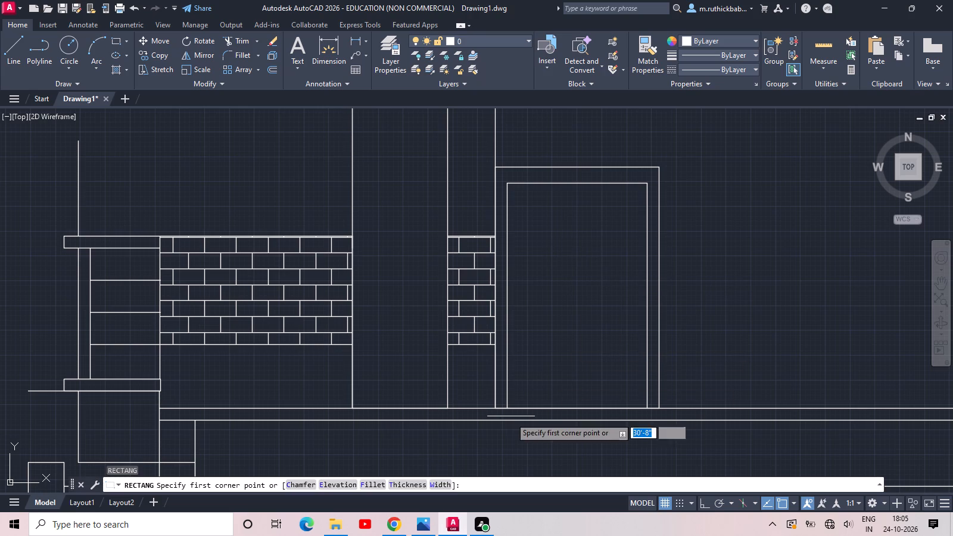
left_click(522, 409)
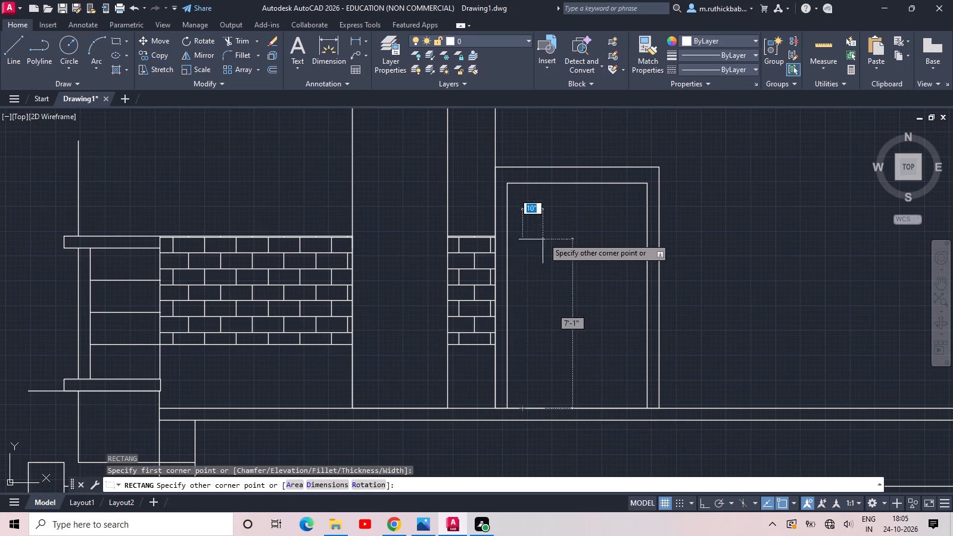
left_click(630, 222)
key("Escape")
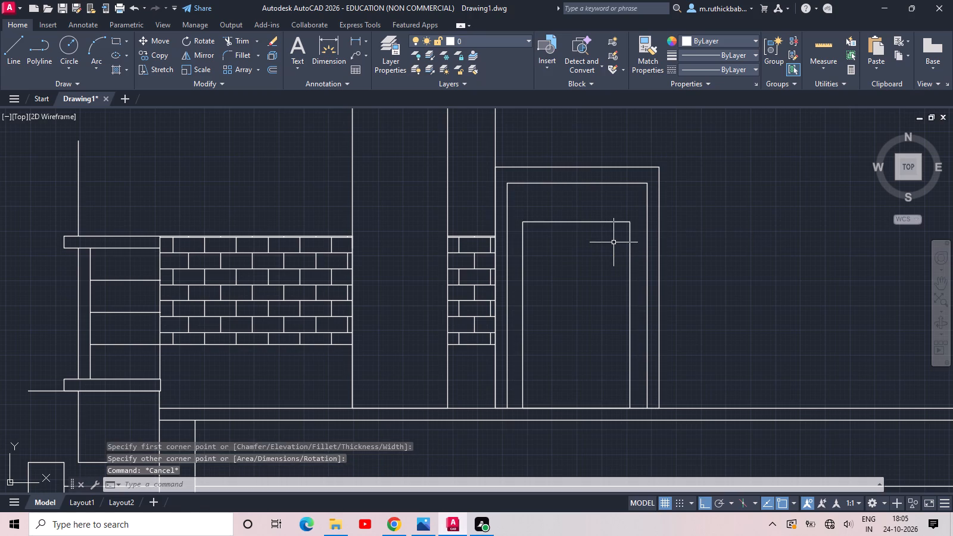
Draw a line from the midpoint of the door rectangle's top edge down to its base, dividing it into two leaves.
type("l")
key("space")
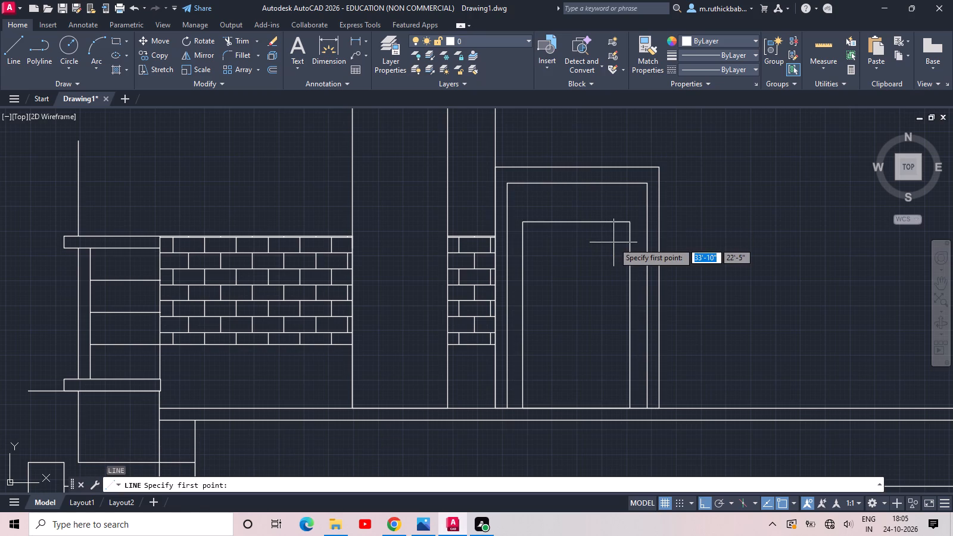
left_click(578, 224)
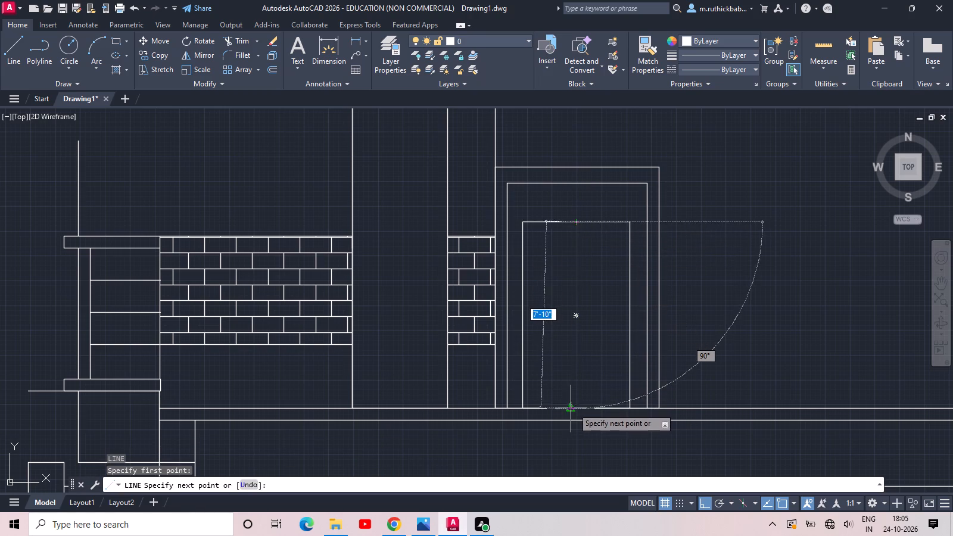
left_click(575, 407)
key("Escape")
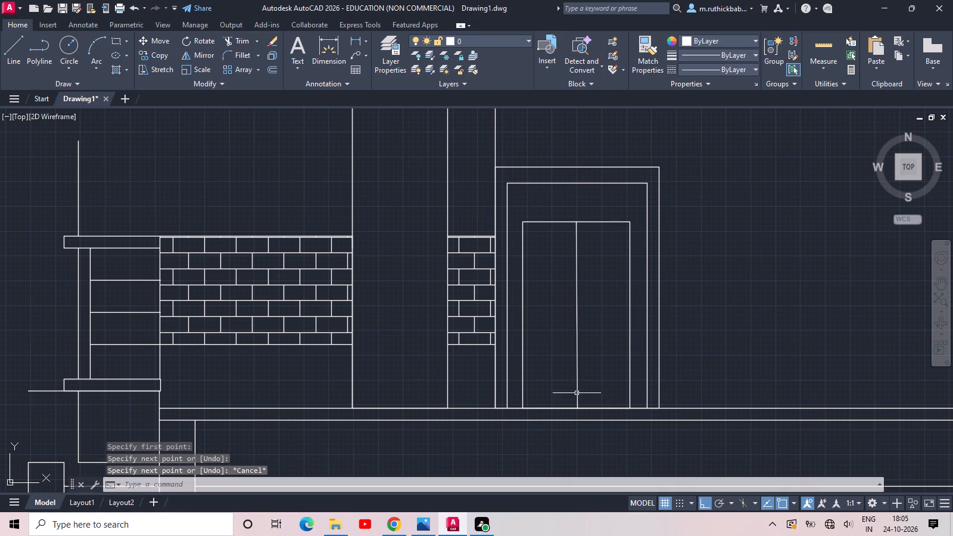
Draw a horizontal line across the left door leaf, from its outer edge to the centre line, about a third of the way down.
key("space")
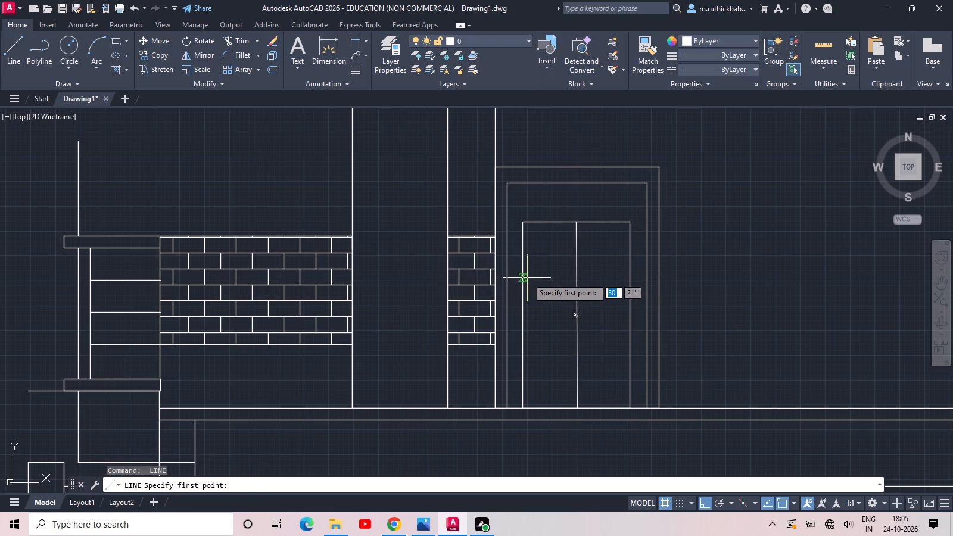
left_click(523, 279)
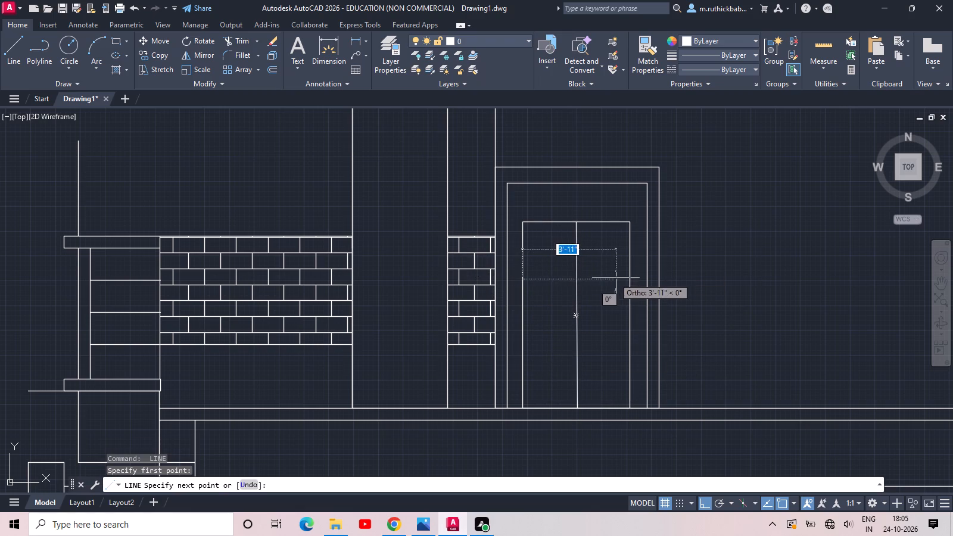
left_click(578, 282)
key("Escape")
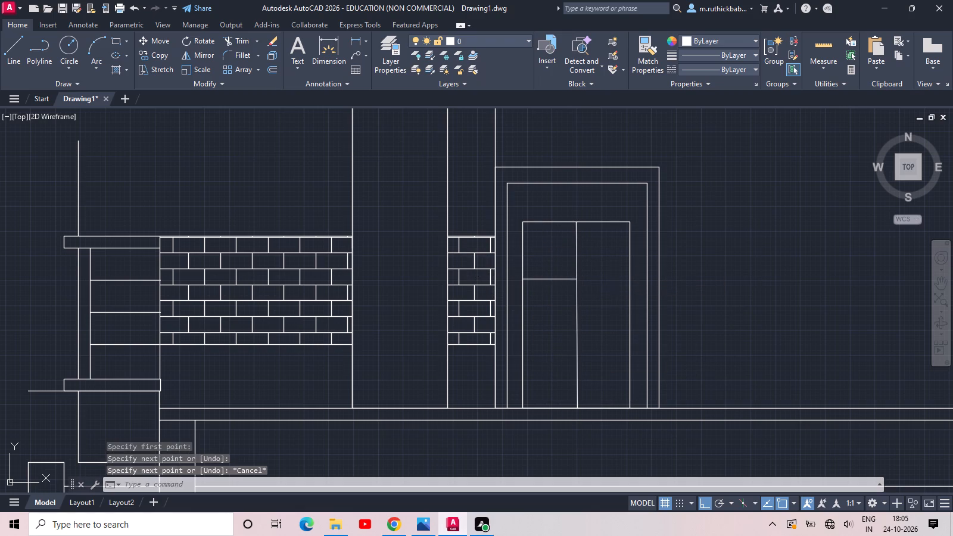
scroll(609, 286, "up", 2)
scroll(609, 286, "down", 2)
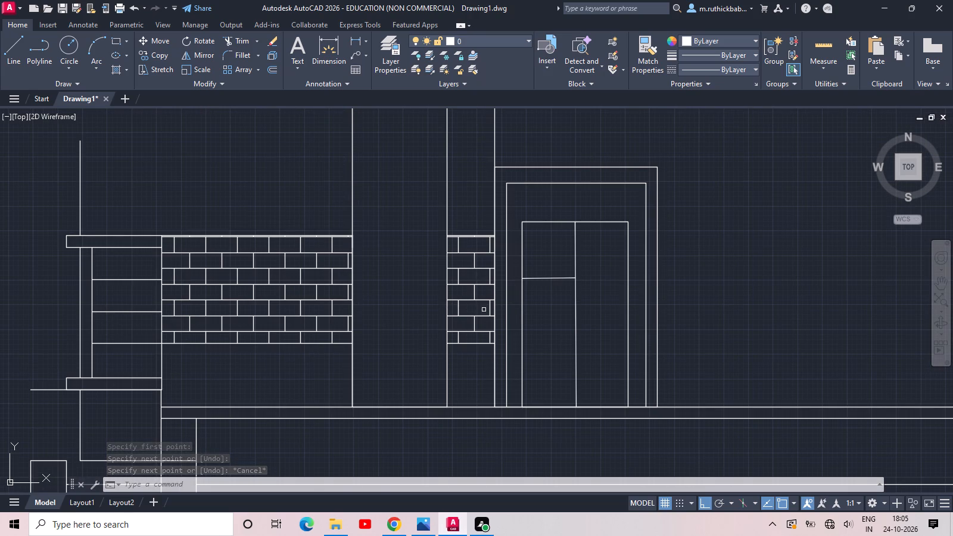
Hatch the right door leaf with the AR-HBONE herringbone pattern.
left_click(112, 69)
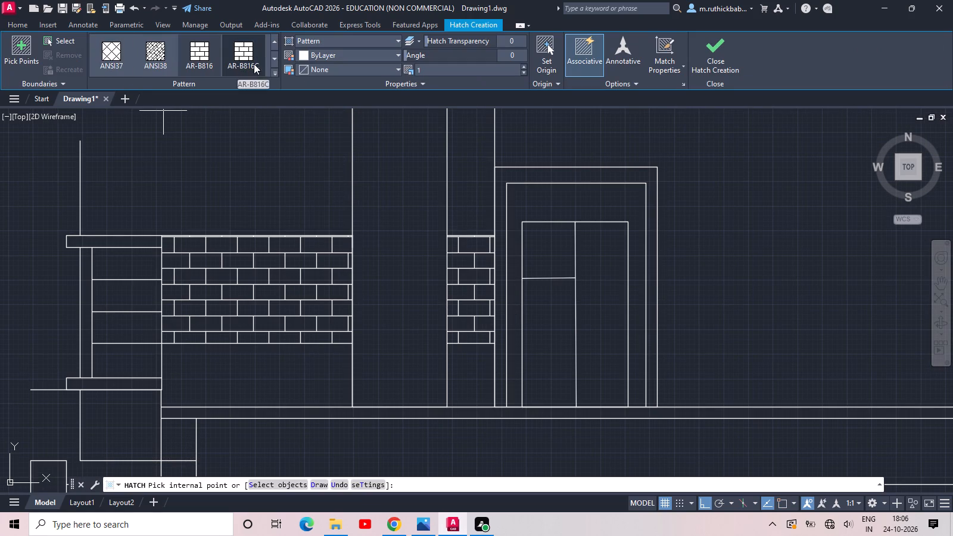
left_click(279, 57)
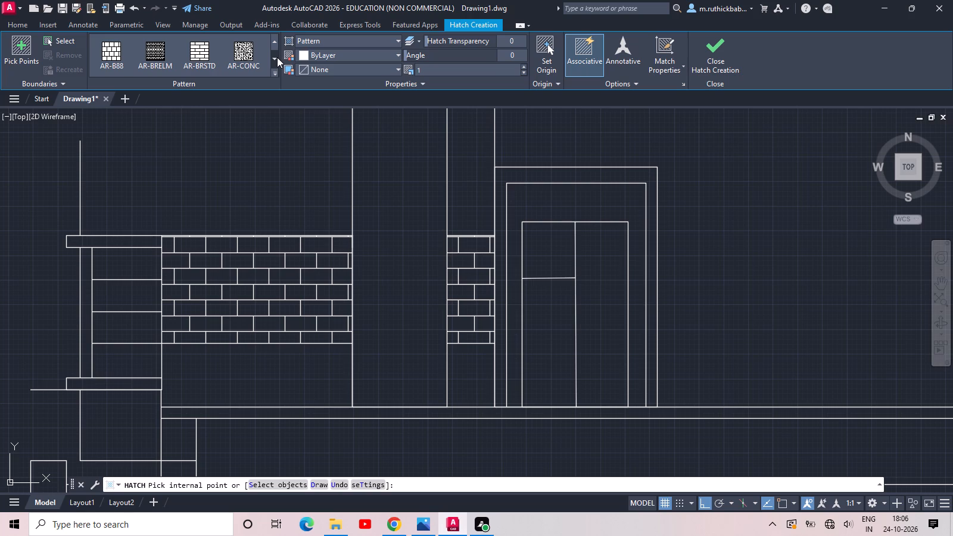
left_click(277, 57)
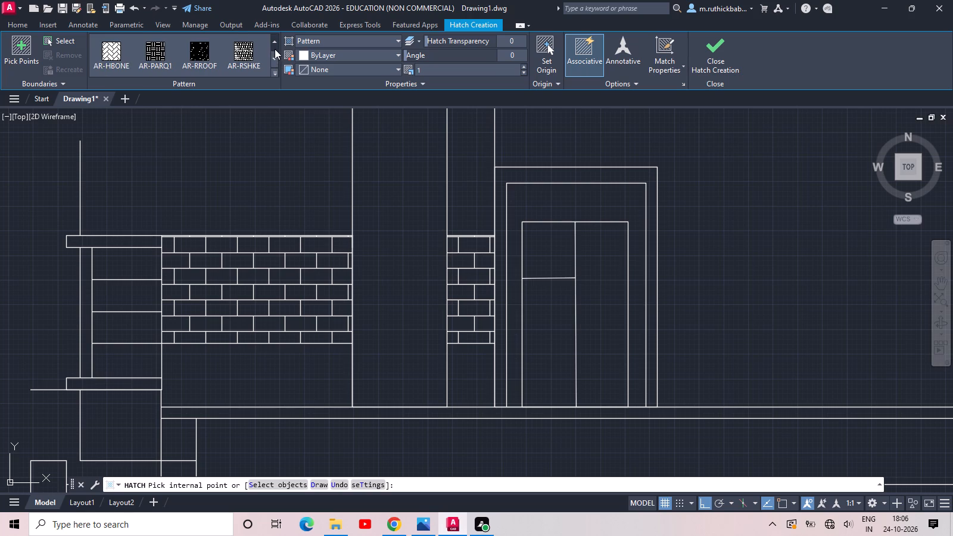
triple_click(274, 43)
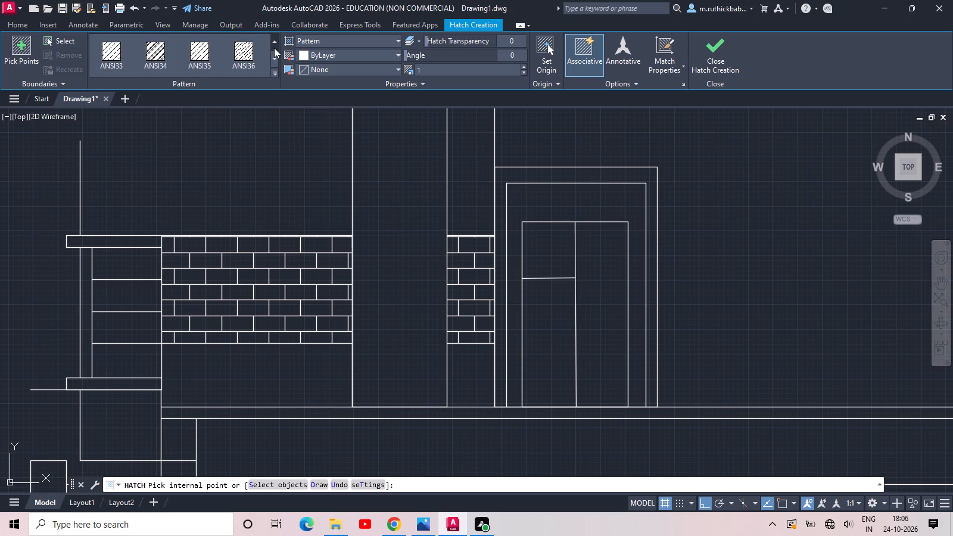
left_click(275, 58)
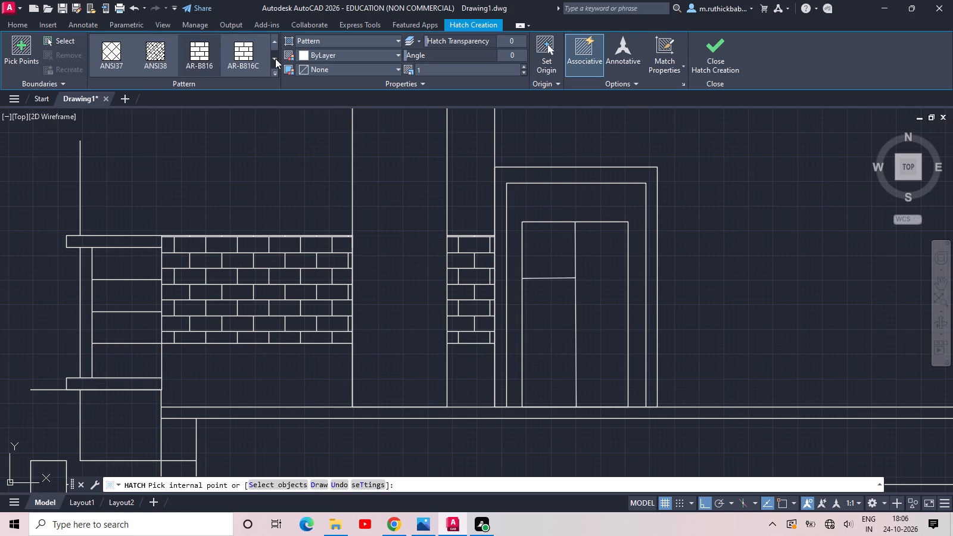
left_click(275, 58)
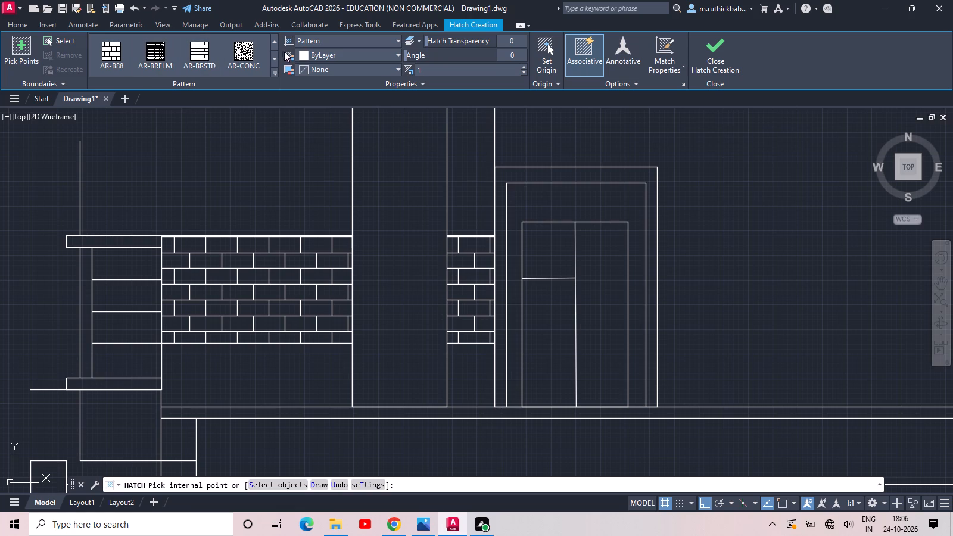
left_click(273, 54)
left_click(102, 54)
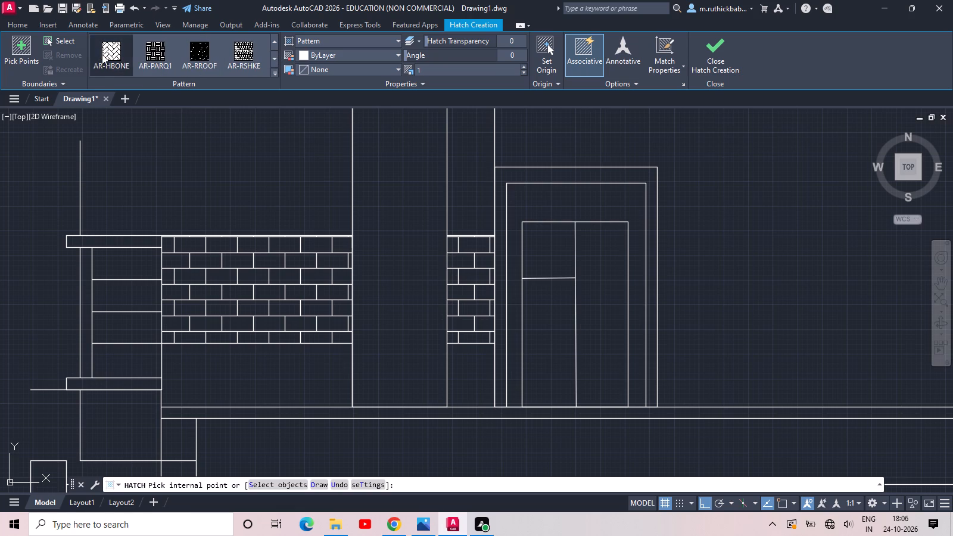
left_click(606, 298)
key("Escape")
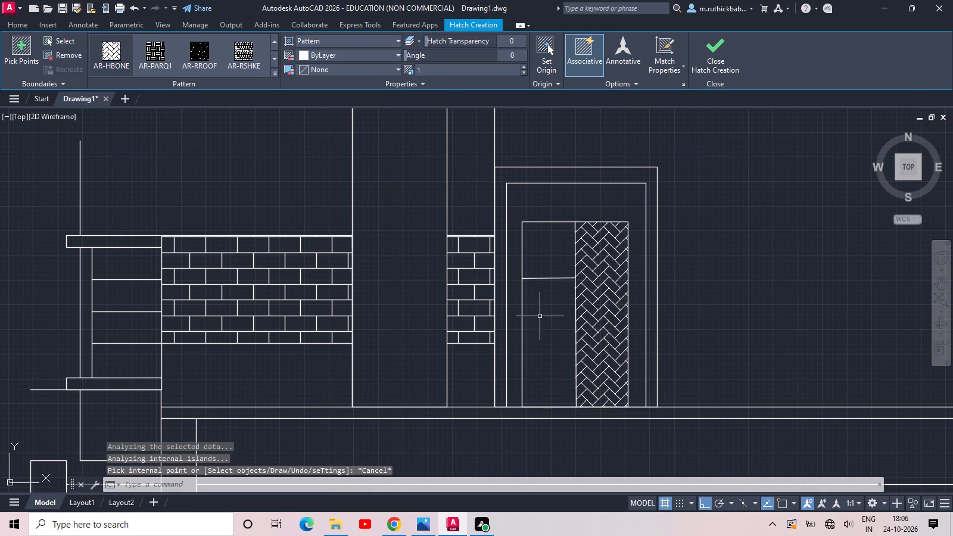
Copy the left leaf's horizontal line straight down its outer edge to just below the leaf's mid-height.
left_click(557, 308)
left_click(537, 246)
type("co")
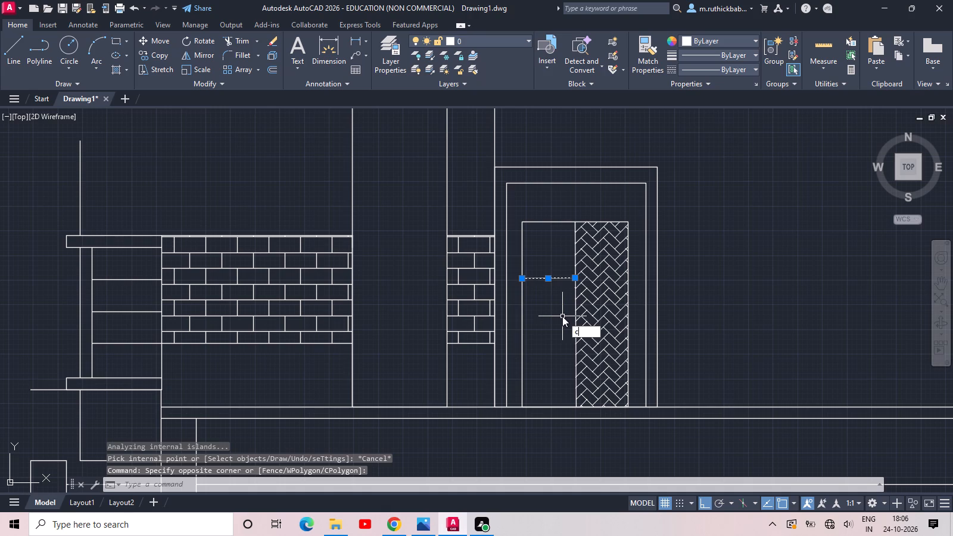
key("space")
left_click(524, 279)
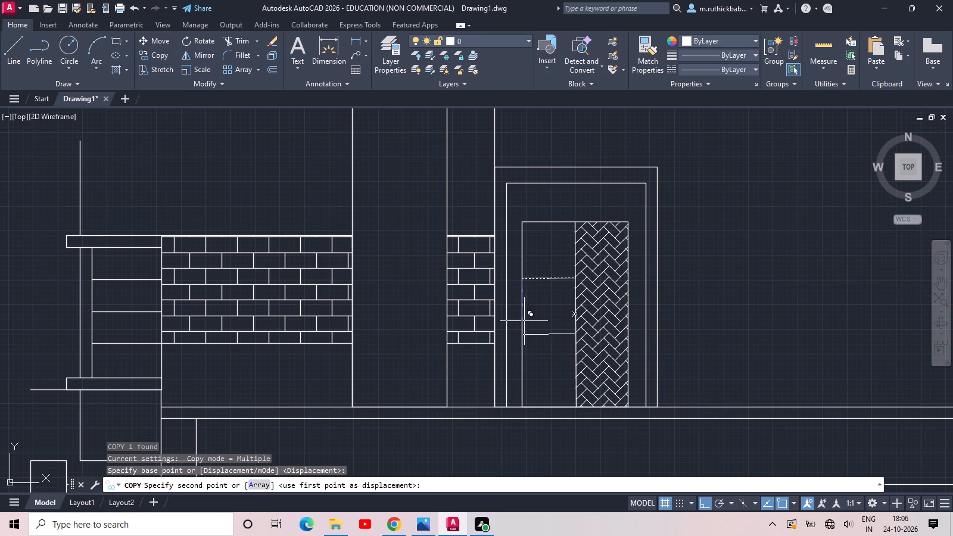
left_click(525, 329)
key("Escape")
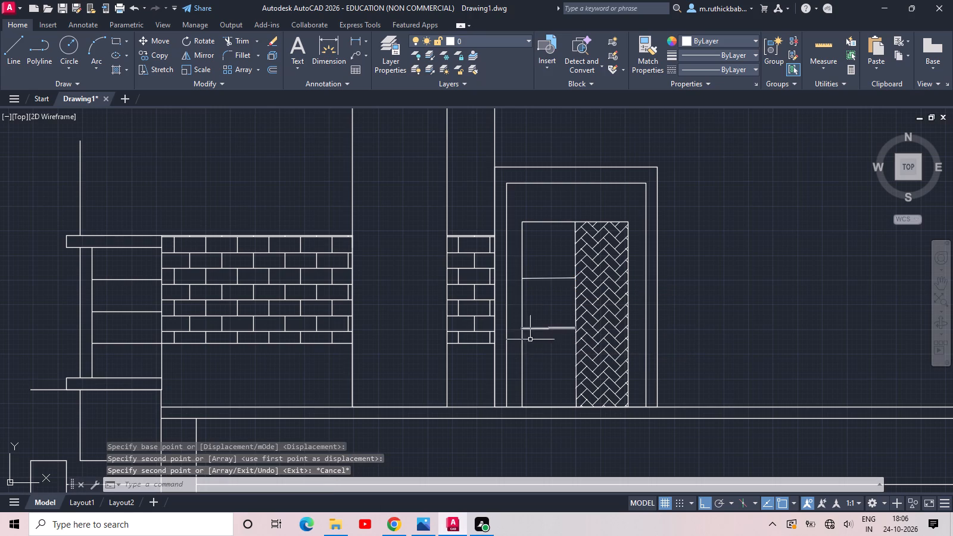
Copy the left leaf's lower horizontal line slightly upward to form a narrow rail of two parallel lines.
left_click(545, 350)
left_click(535, 316)
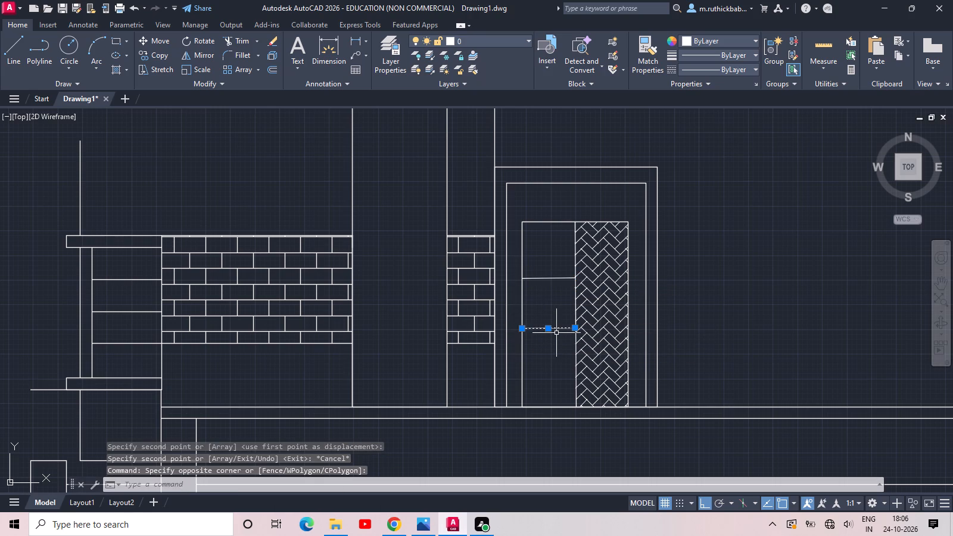
key("c")
key("Escape")
key("c")
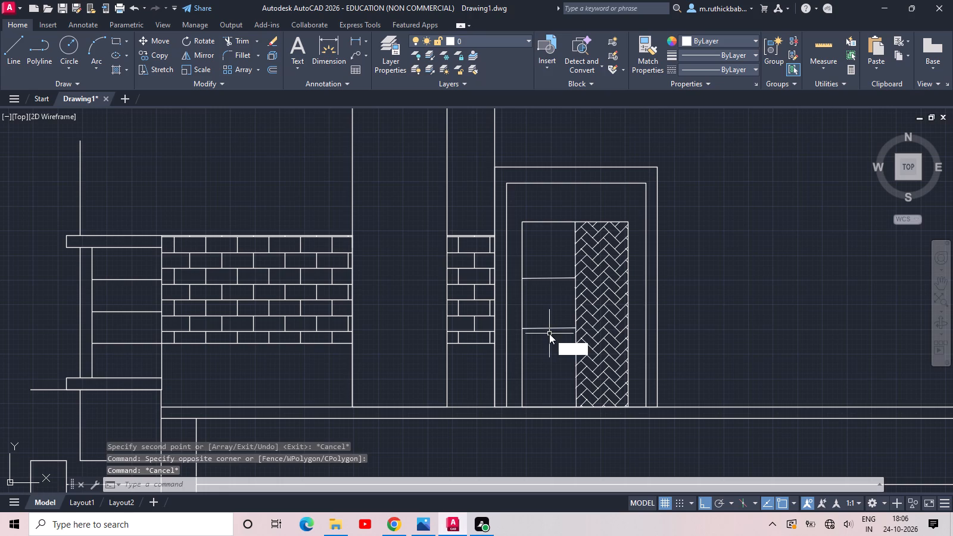
type("o")
key("space")
scroll(520, 332, "up", 3)
left_click(572, 321)
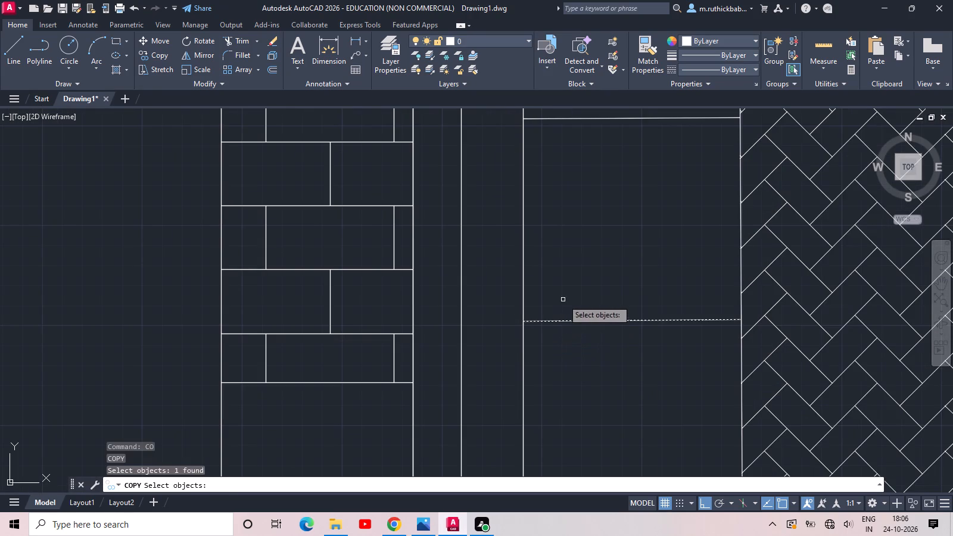
key("space")
left_click(522, 322)
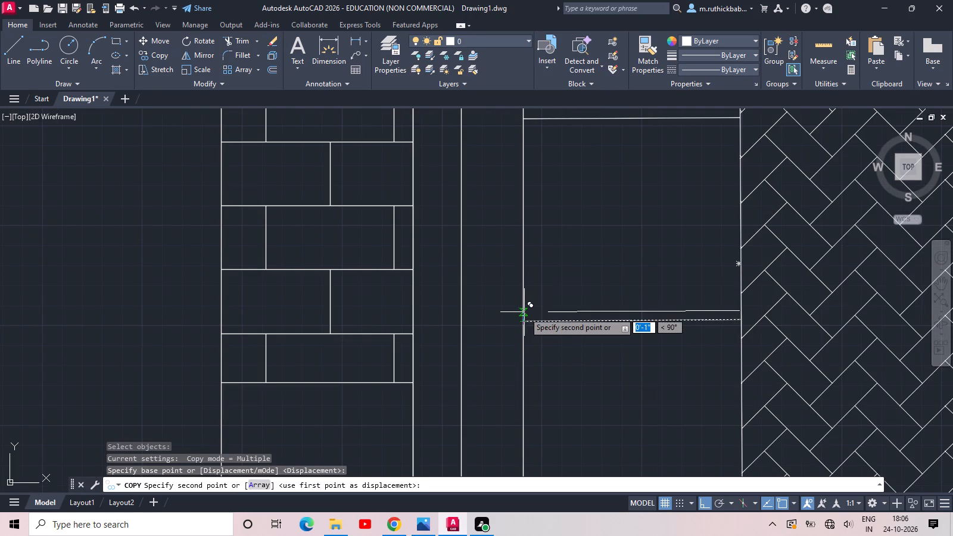
left_click(524, 308)
key("Escape")
Copy the narrow rail down the left leaf as an array of 5 items fitted over about 2'-10", ending near the base.
left_click_drag(631, 360, 631, 357)
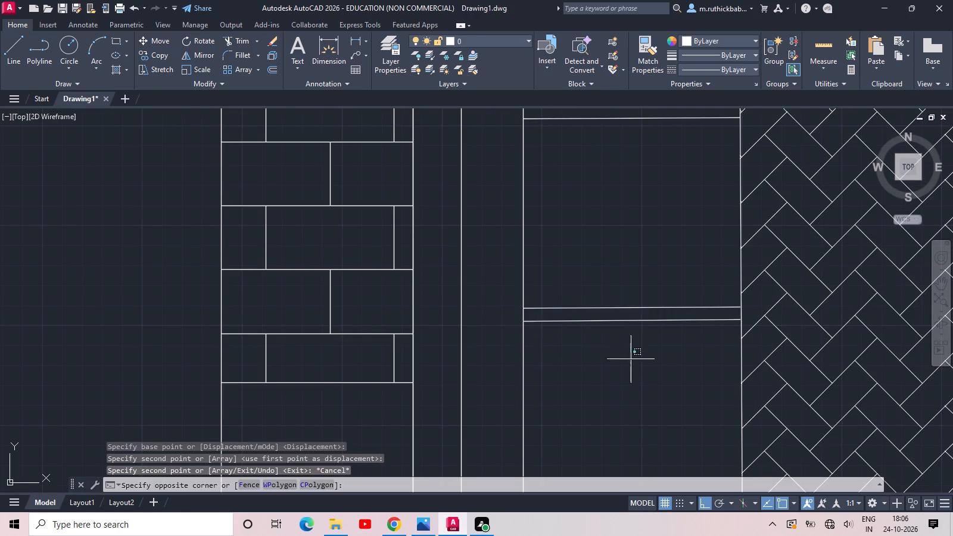
left_click_drag(631, 357, 628, 341)
left_click(590, 277)
key("c")
type("o")
key("space")
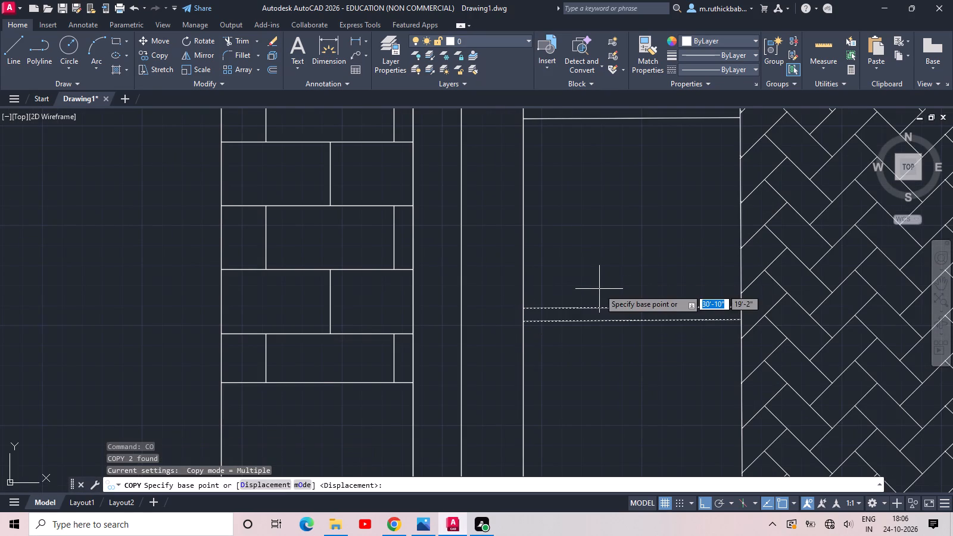
left_click(527, 309)
middle_click_drag(527, 352, 527, 343)
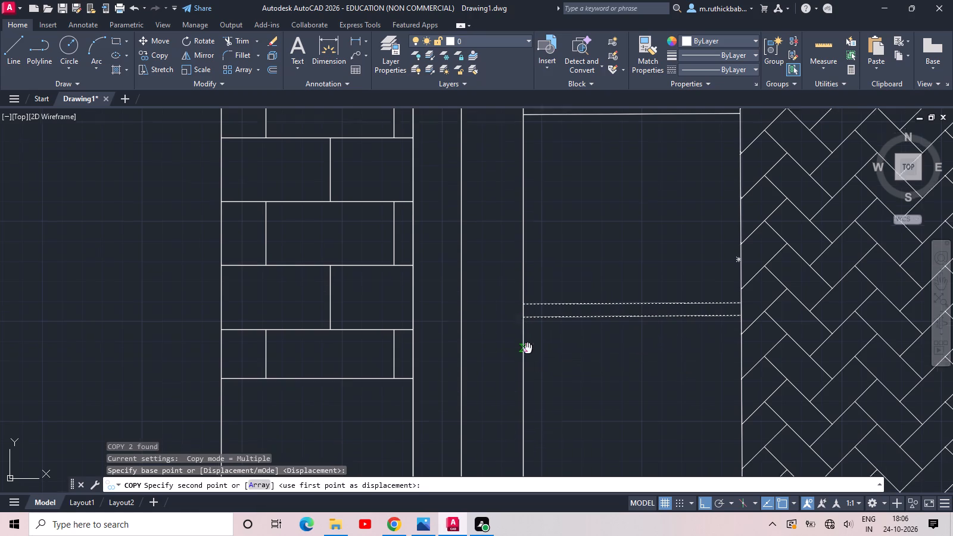
middle_click_drag(527, 343, 518, 252)
scroll(516, 245, "down", 1)
type("arr")
key("space")
type("5")
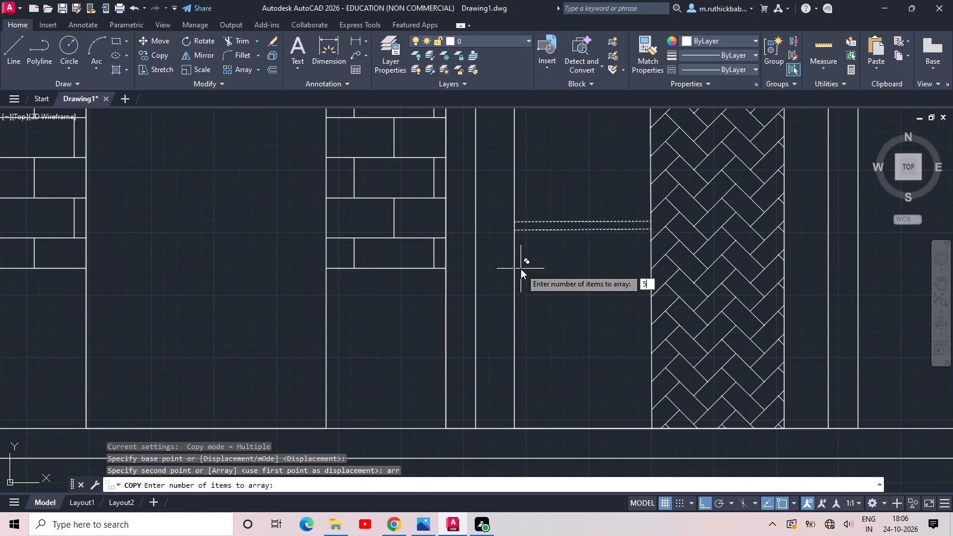
key("space")
type("f")
key("space")
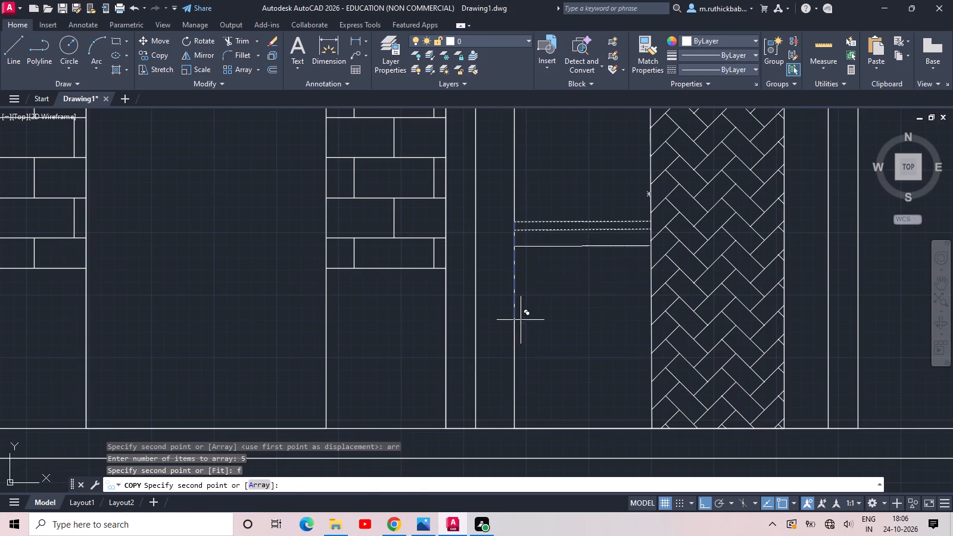
left_click(513, 391)
key("Escape")
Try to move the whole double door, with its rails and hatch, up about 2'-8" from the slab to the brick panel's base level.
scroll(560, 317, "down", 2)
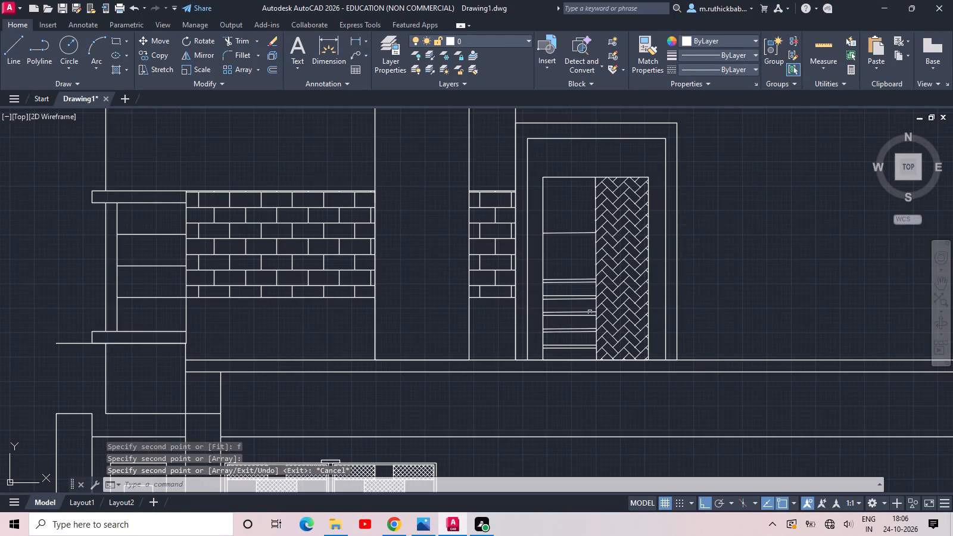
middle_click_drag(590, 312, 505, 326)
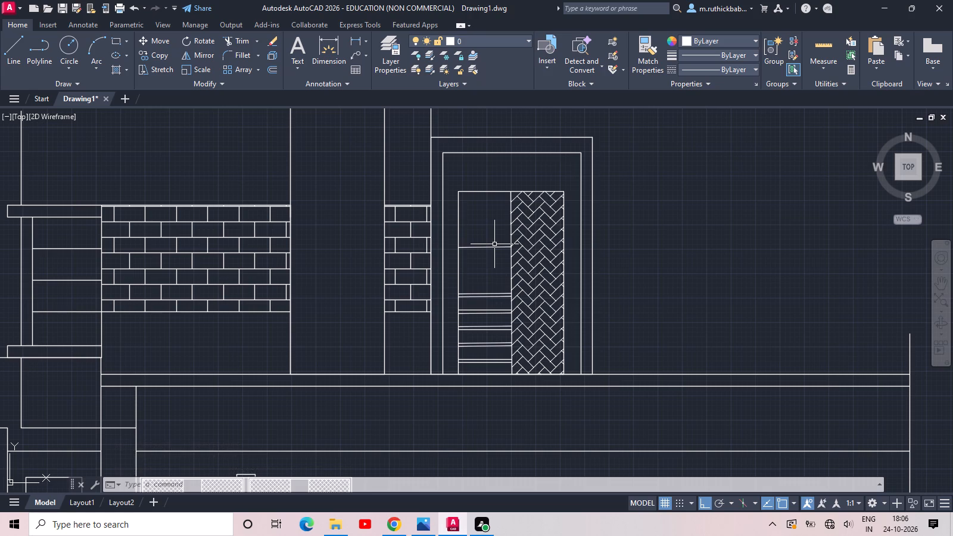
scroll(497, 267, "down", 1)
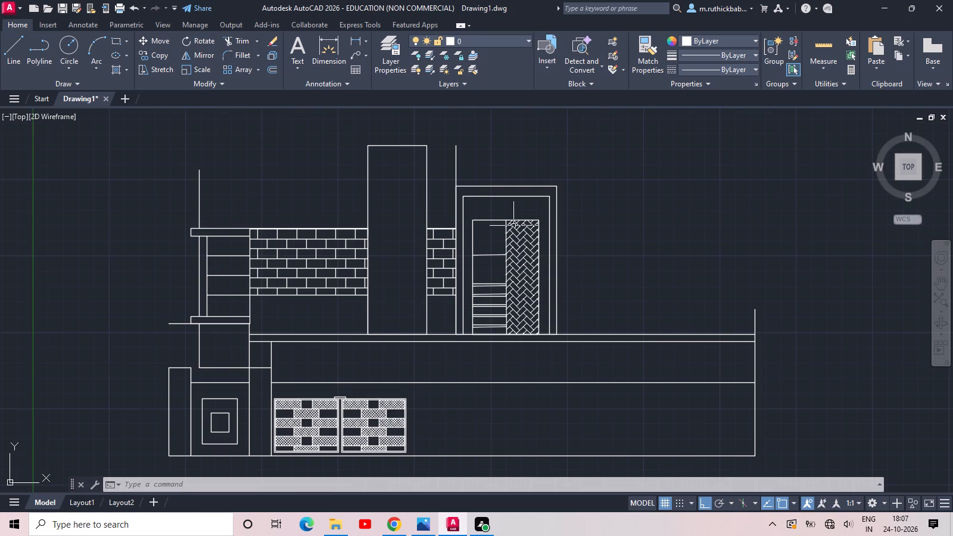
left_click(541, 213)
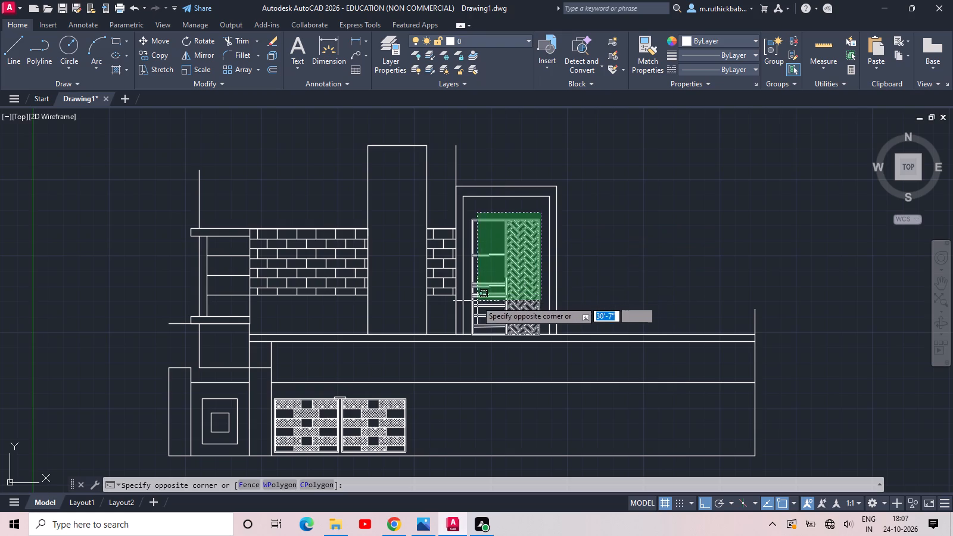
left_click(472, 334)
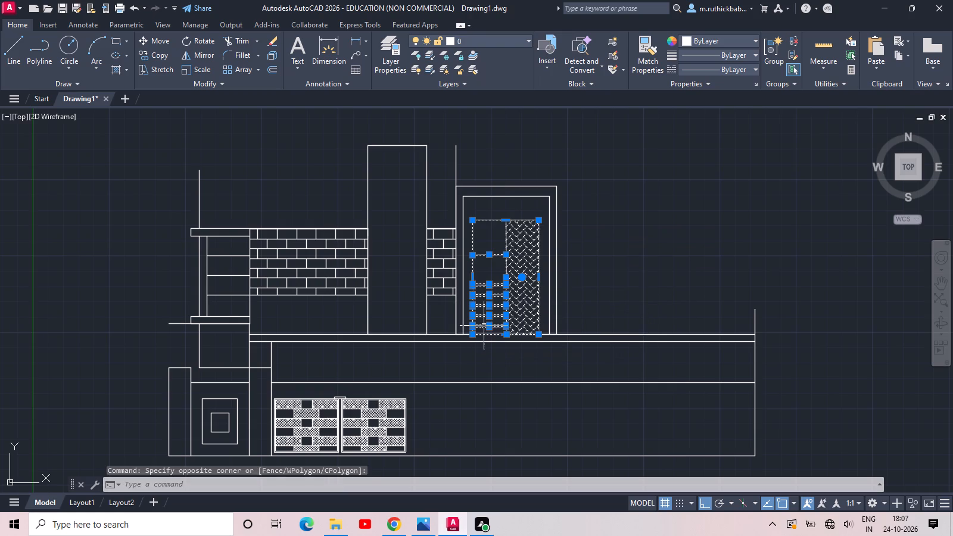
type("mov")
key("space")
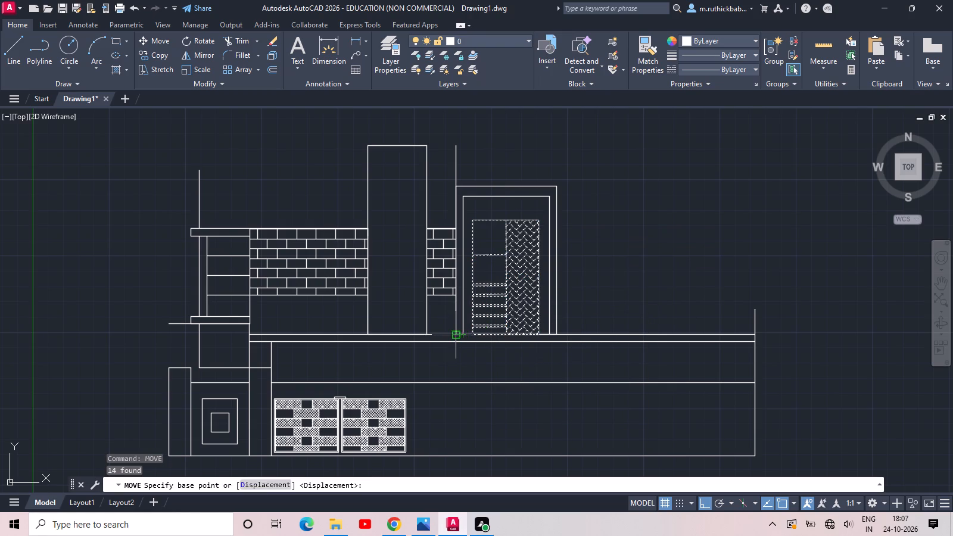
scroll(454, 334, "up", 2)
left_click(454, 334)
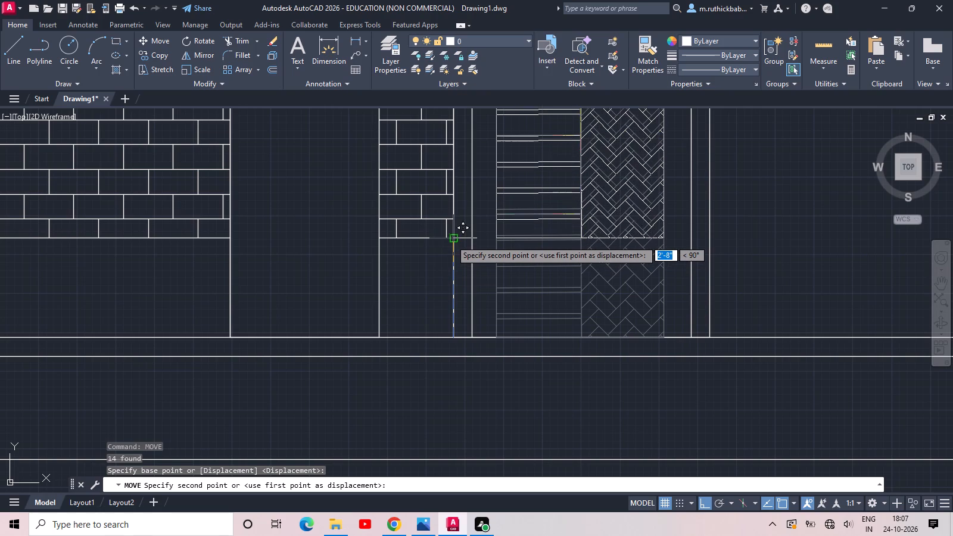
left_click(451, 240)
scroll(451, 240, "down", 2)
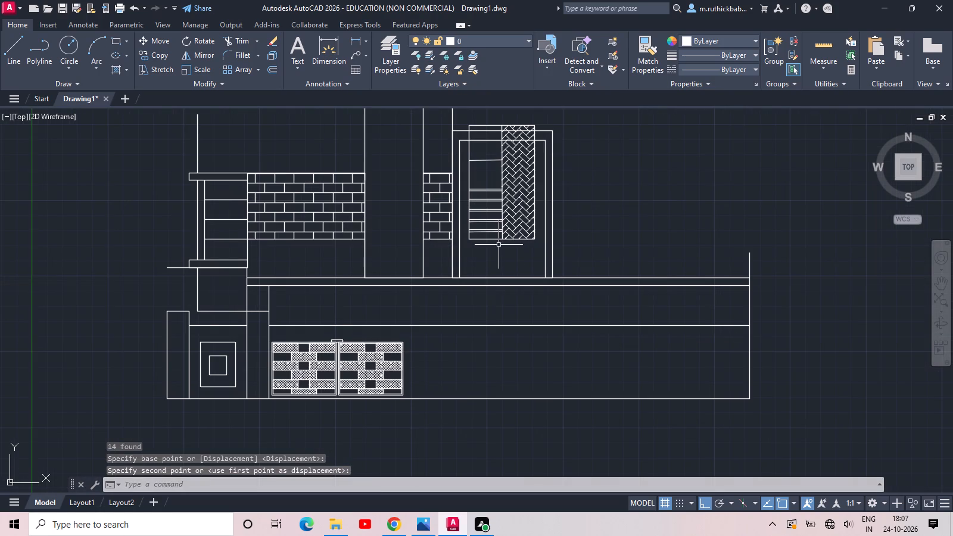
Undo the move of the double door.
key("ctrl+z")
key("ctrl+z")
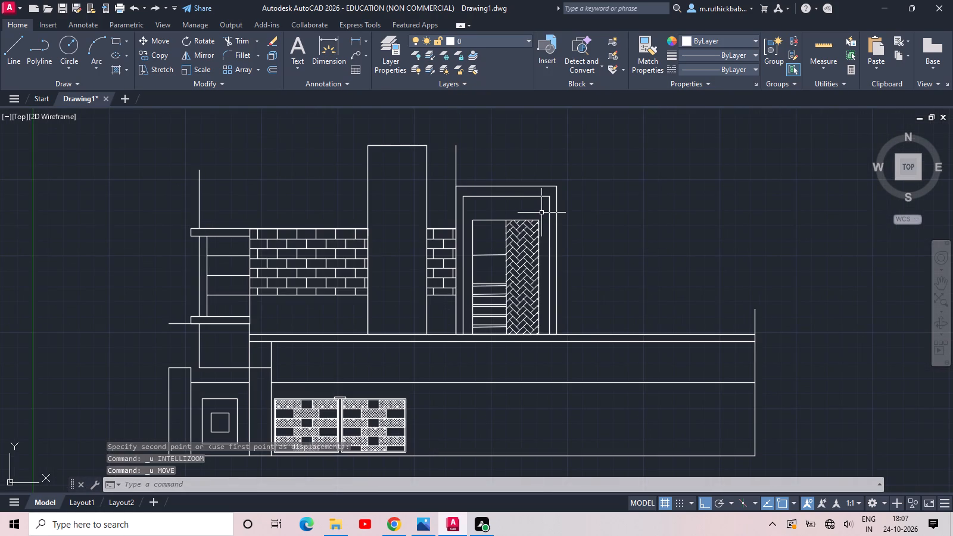
Move the whole double door, with its rails and hatch, straight up a short distance off the slab inside the frame.
left_click(541, 213)
left_click(475, 332)
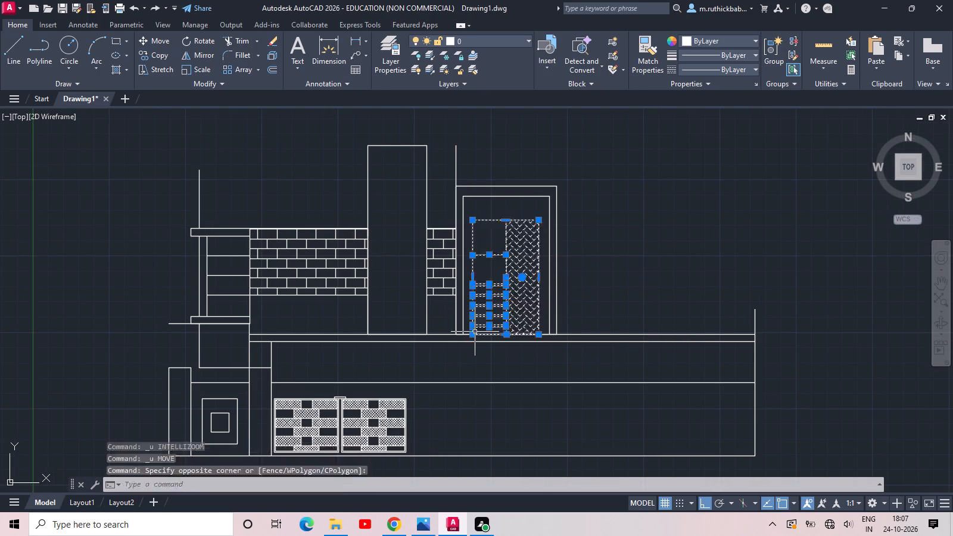
key("m")
key("o")
type("v")
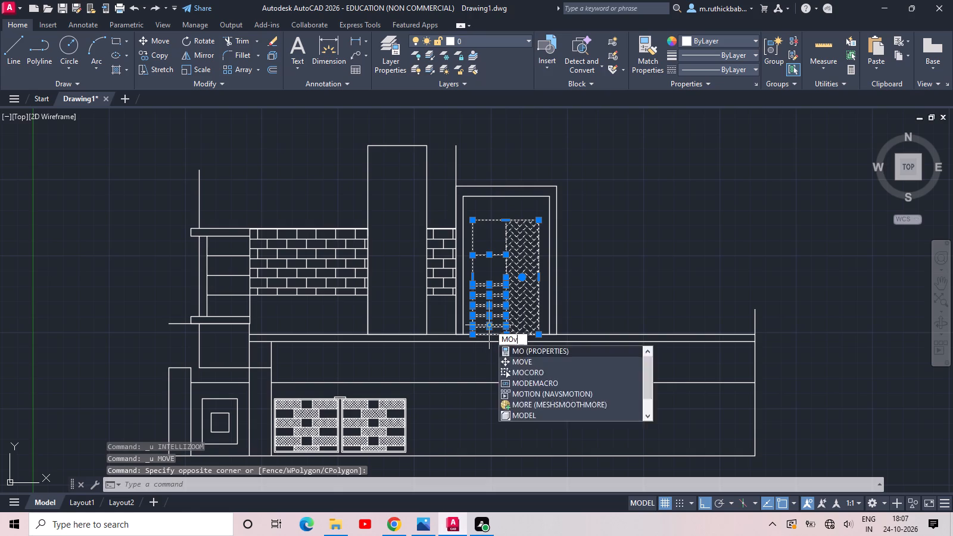
key("space")
left_click(471, 335)
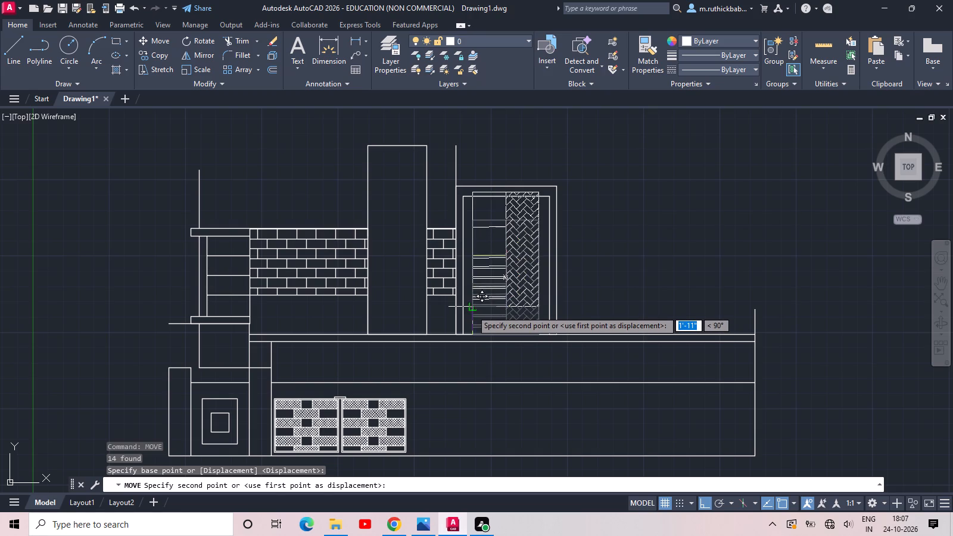
left_click(472, 312)
key("Escape")
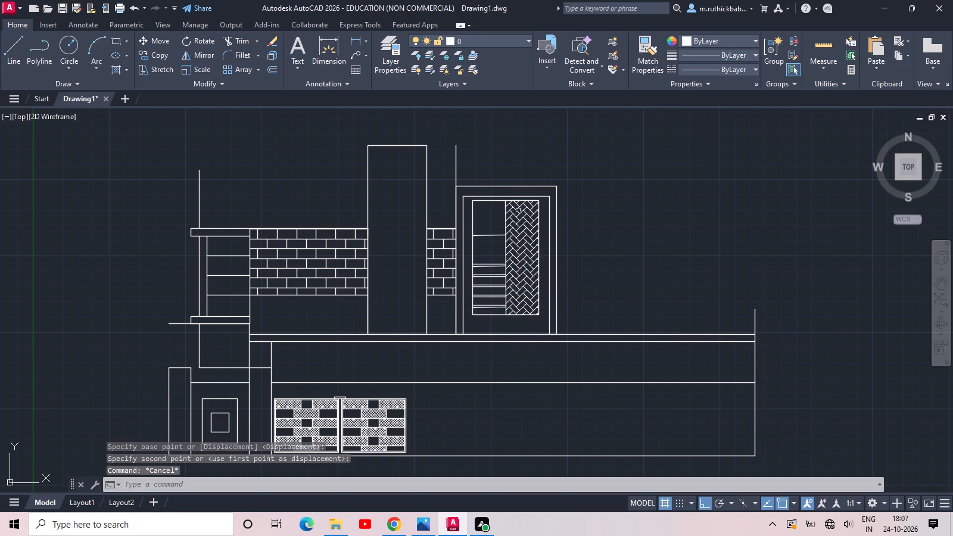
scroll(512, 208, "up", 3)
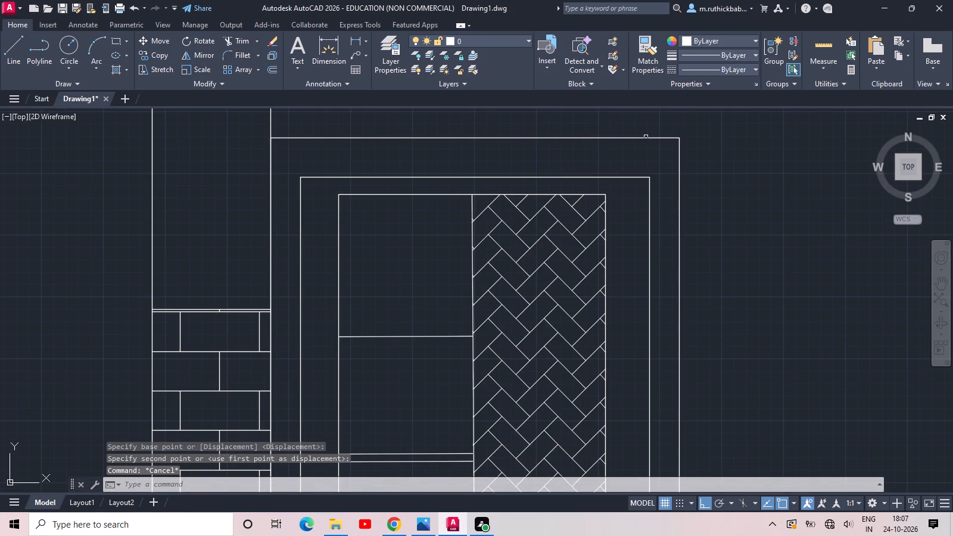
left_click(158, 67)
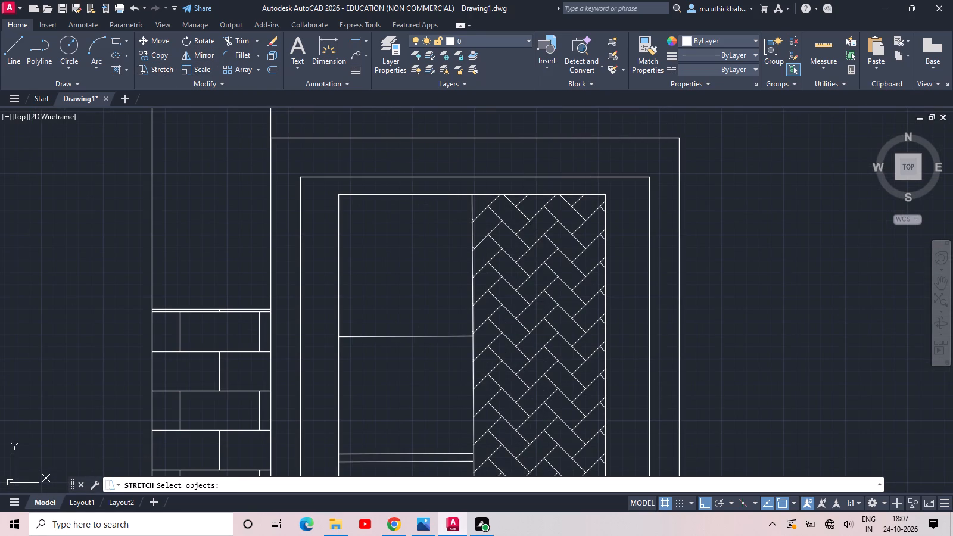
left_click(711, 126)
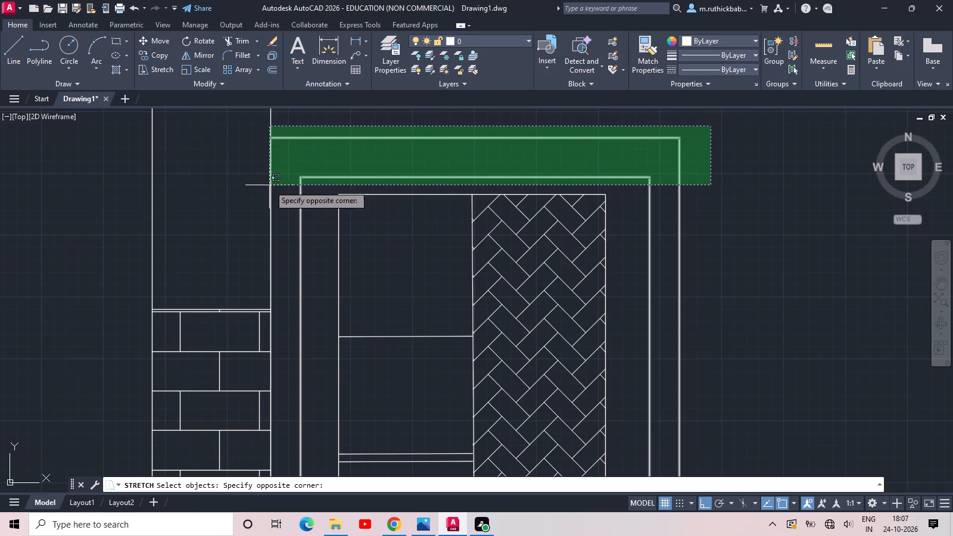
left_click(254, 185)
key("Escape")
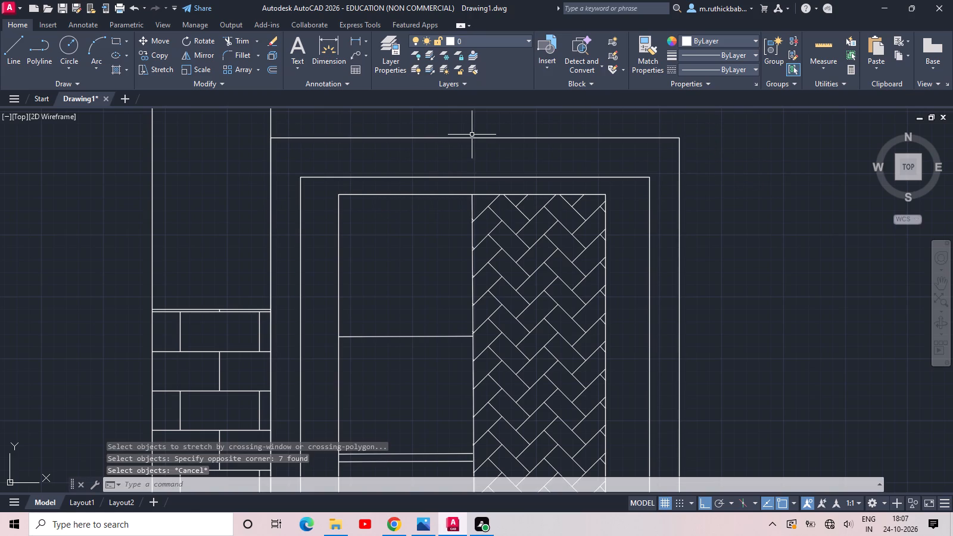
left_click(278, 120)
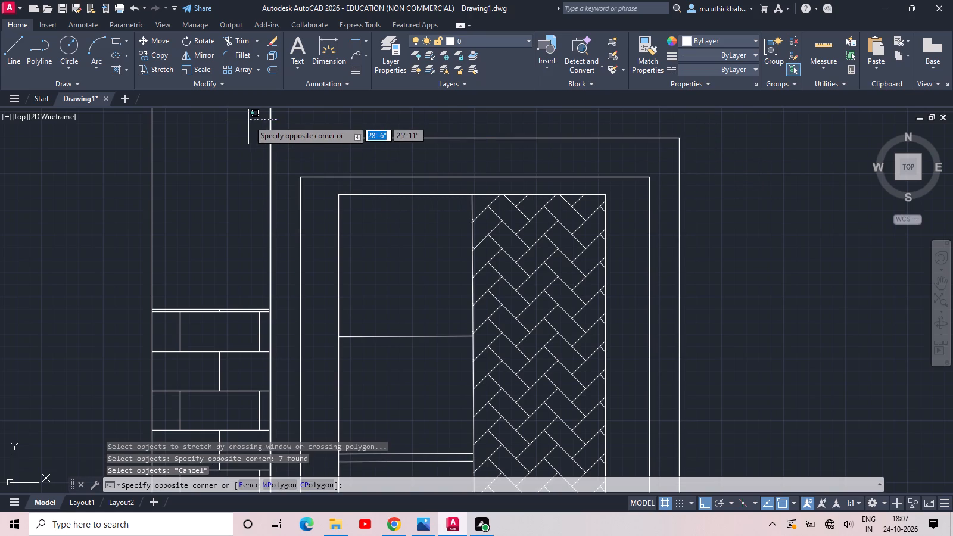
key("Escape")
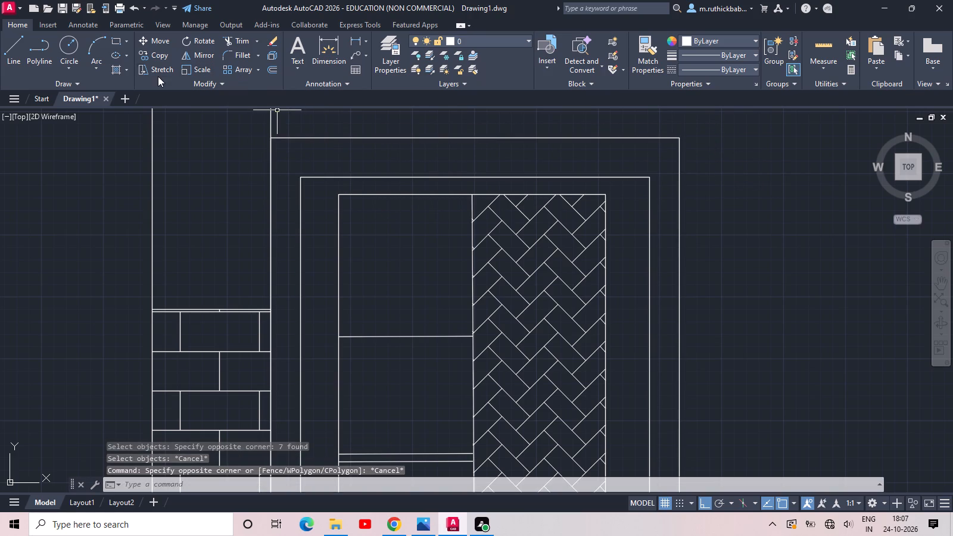
Stretch the top of the outer and inner door frames upward by about 1'-8".
left_click(158, 69)
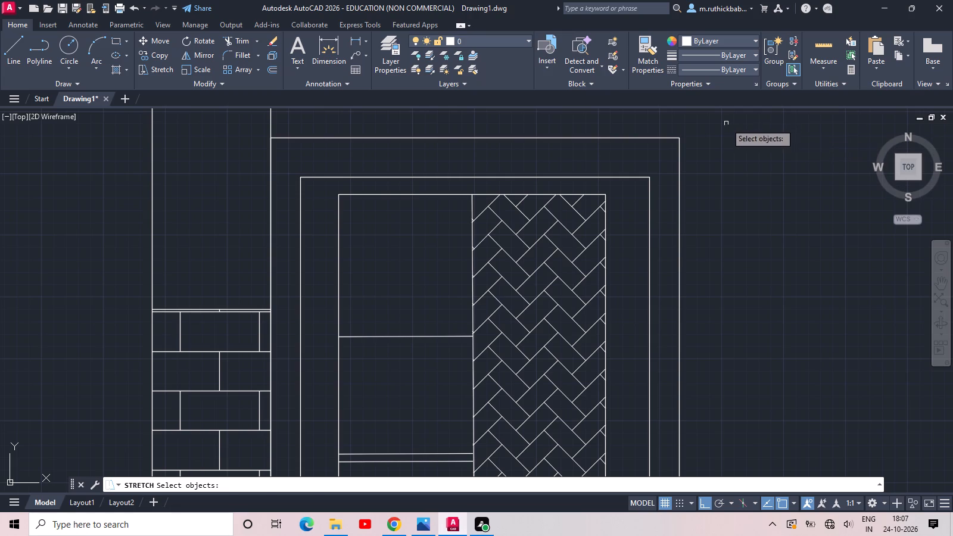
left_click(726, 122)
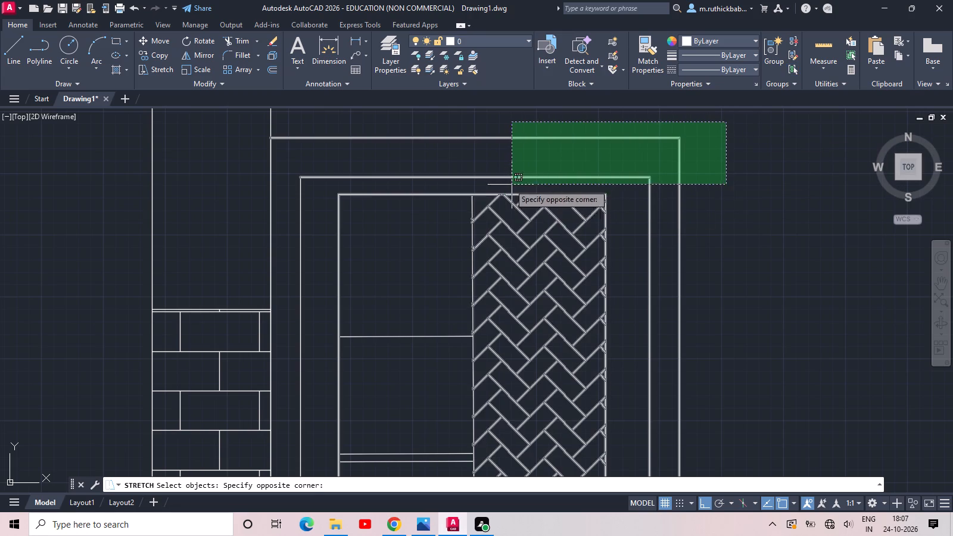
left_click(243, 188)
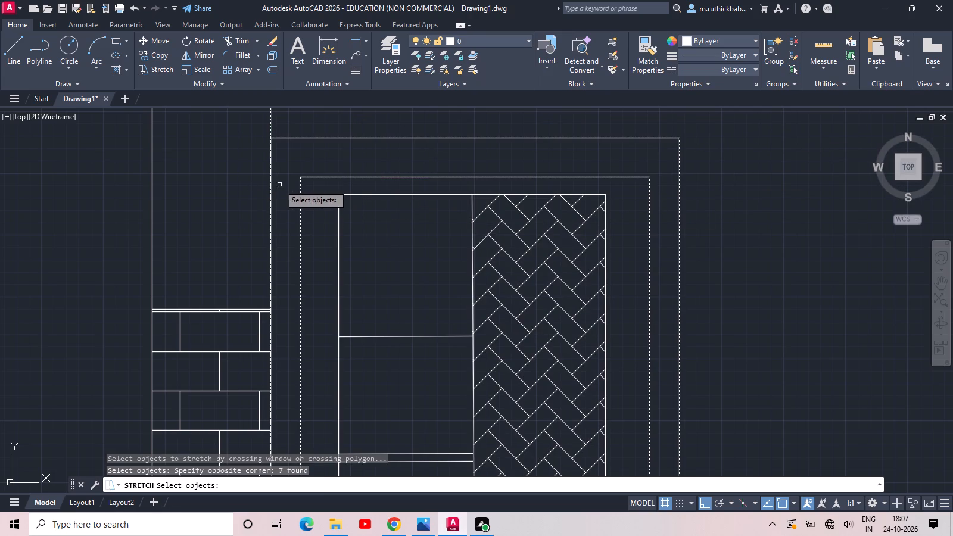
key("space")
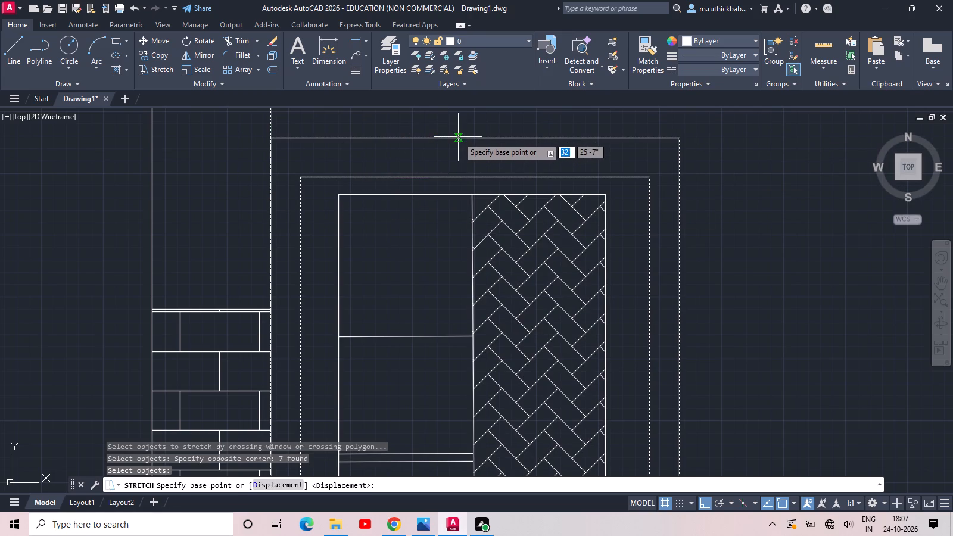
left_click(476, 138)
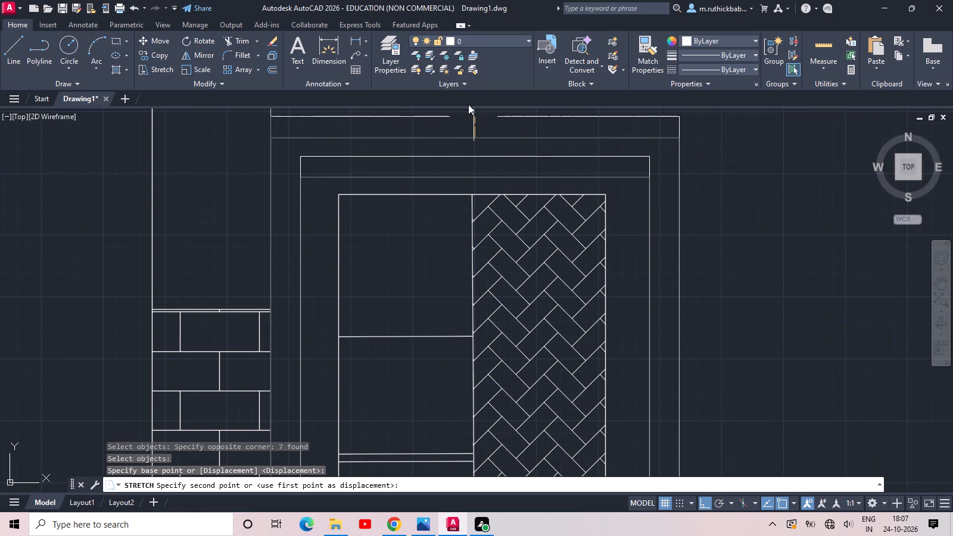
middle_click_drag(468, 104, 454, 218)
middle_click_drag(456, 169, 451, 255)
scroll(451, 255, "down", 3)
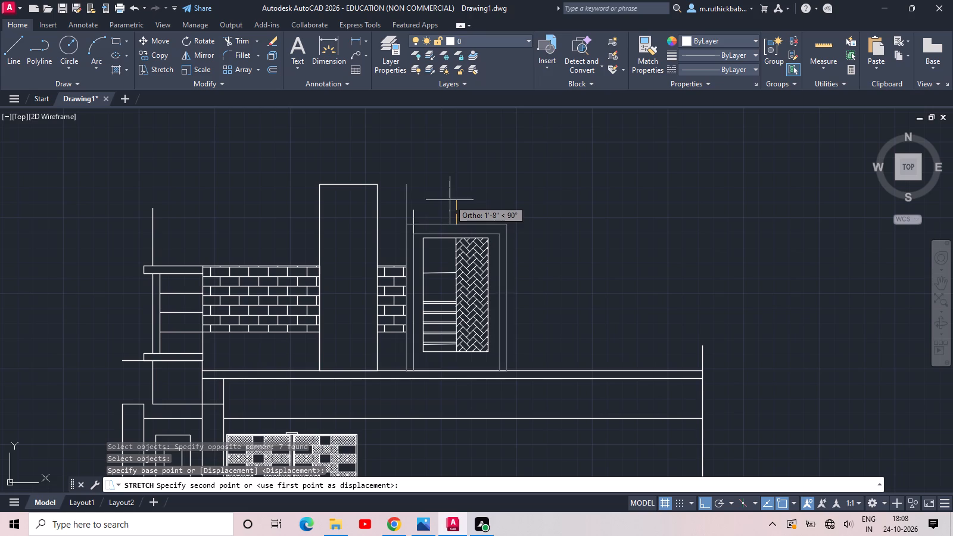
left_click(450, 200)
key("Escape")
Move the double door, together with the frame's inner left line, up about 1'-1" within the taller frame.
scroll(426, 217, "up", 2)
scroll(441, 227, "down", 2)
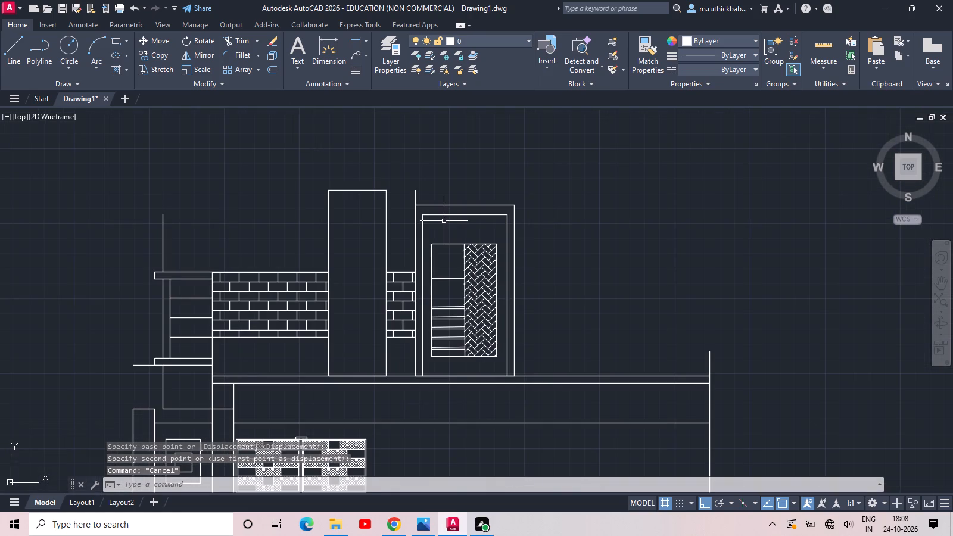
middle_click_drag(444, 232, 433, 197)
scroll(477, 216, "up", 1)
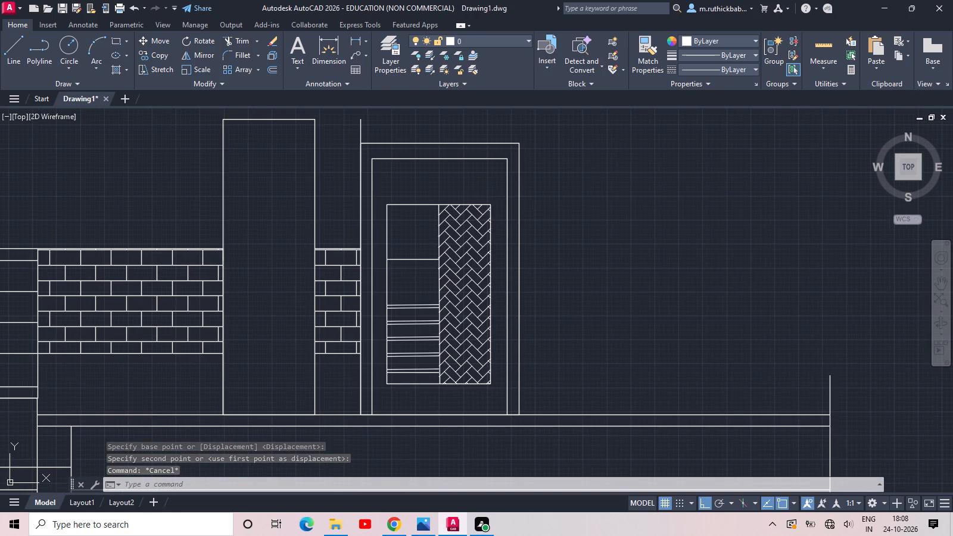
left_click(497, 189)
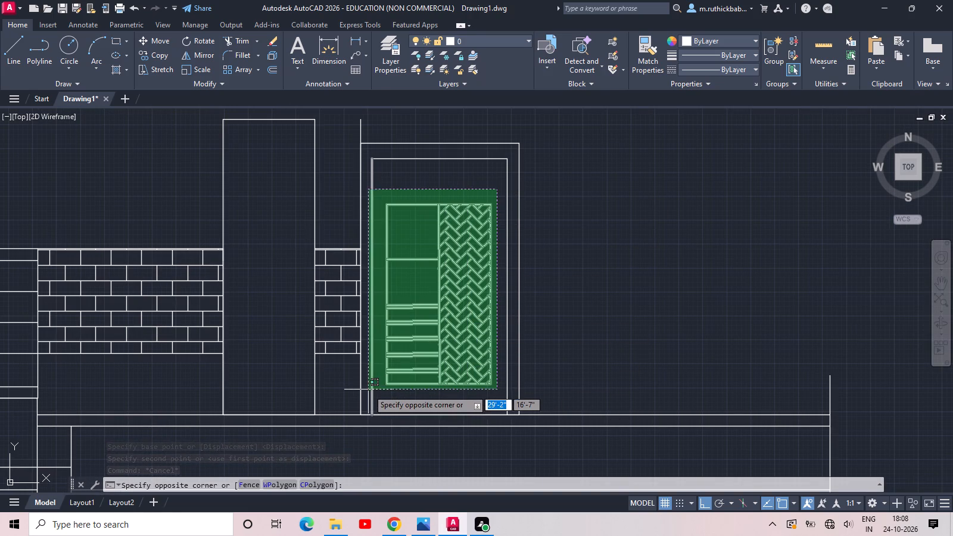
left_click(371, 391)
type("mo")
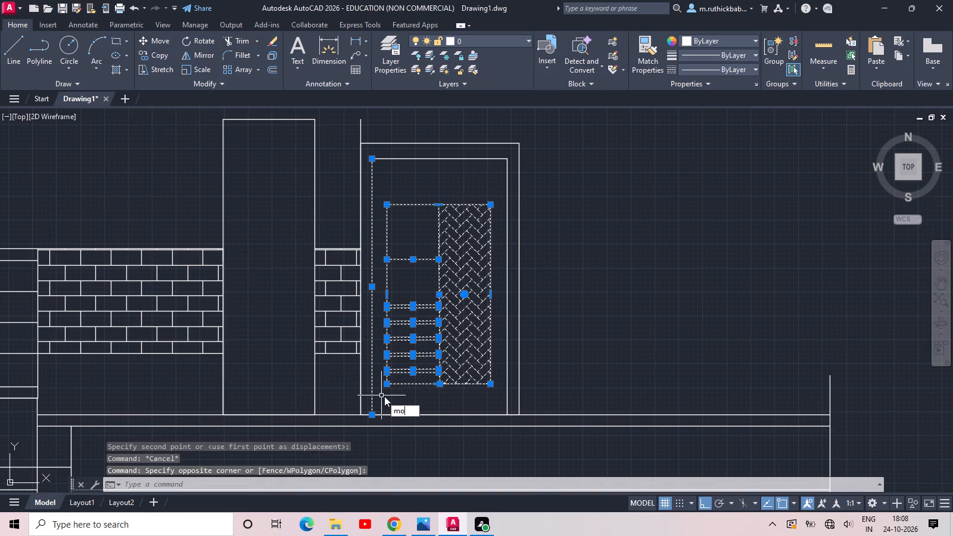
type("v")
key("space")
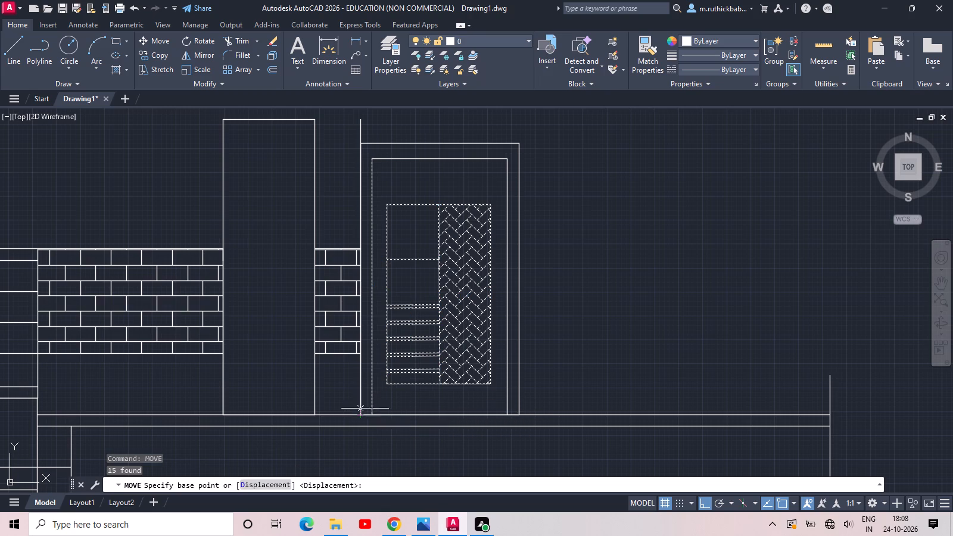
left_click(373, 410)
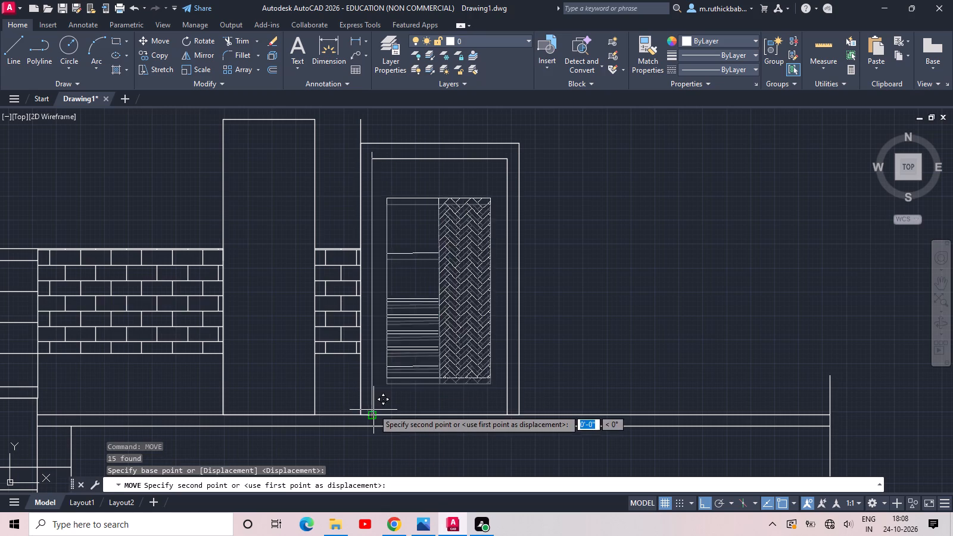
left_click(369, 389)
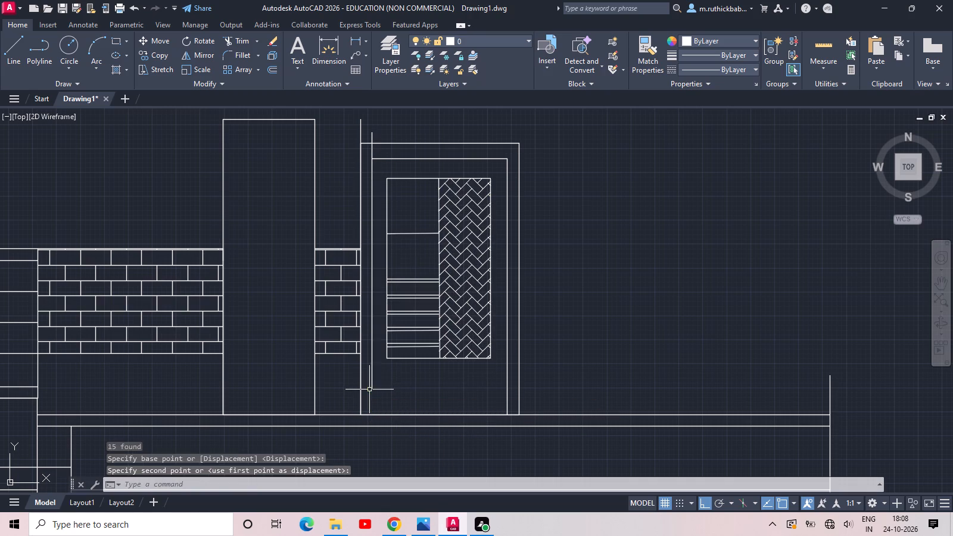
key("Escape")
Move the frame's inner left line back down about 1'-1" onto the slab.
left_click(372, 236)
left_click(374, 262)
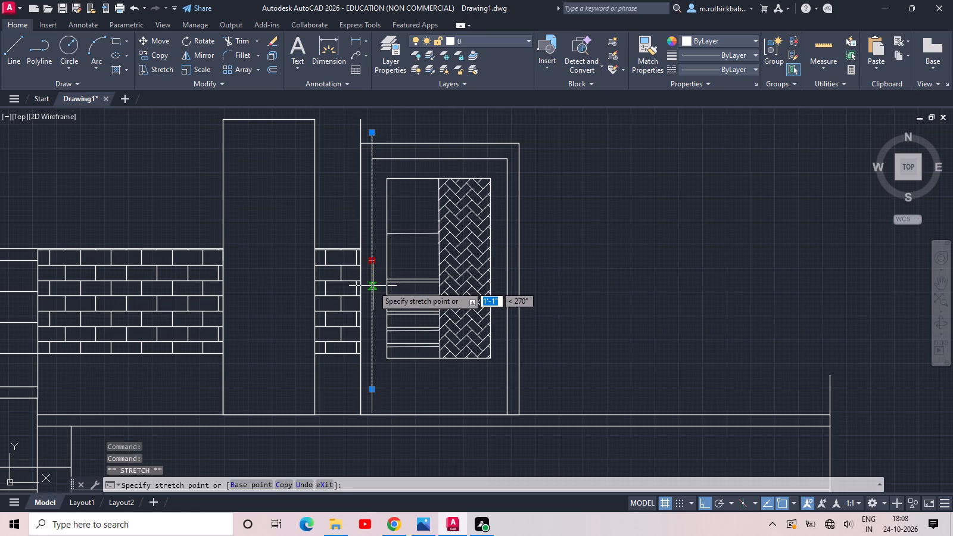
left_click(373, 286)
key("Escape")
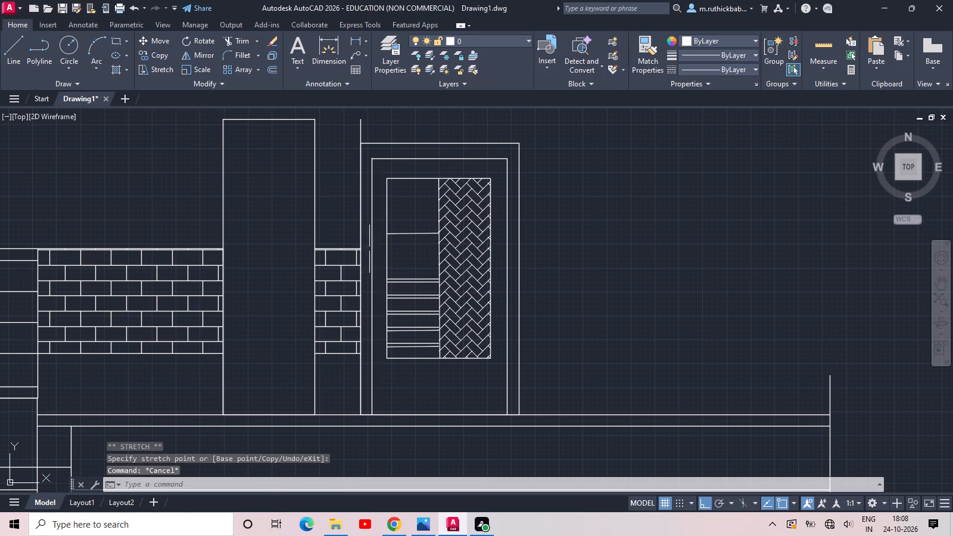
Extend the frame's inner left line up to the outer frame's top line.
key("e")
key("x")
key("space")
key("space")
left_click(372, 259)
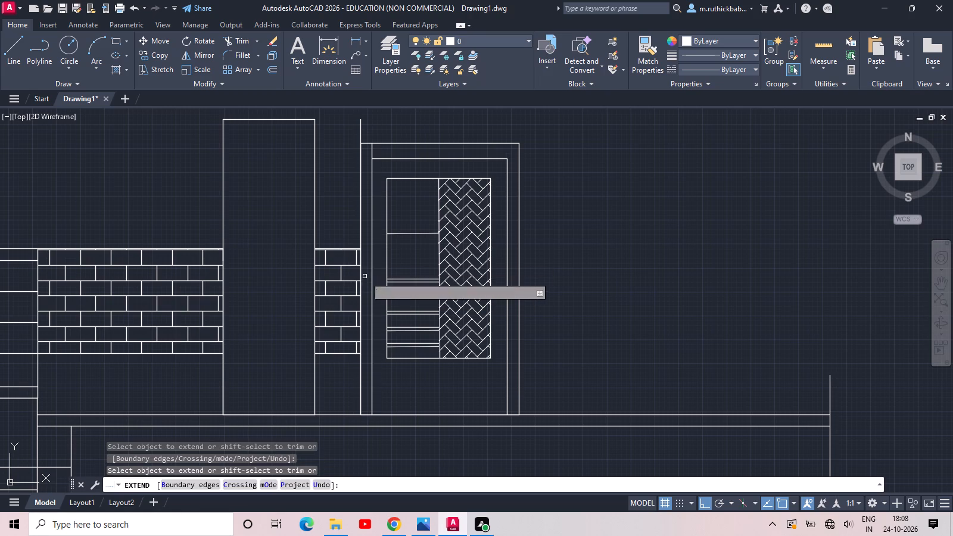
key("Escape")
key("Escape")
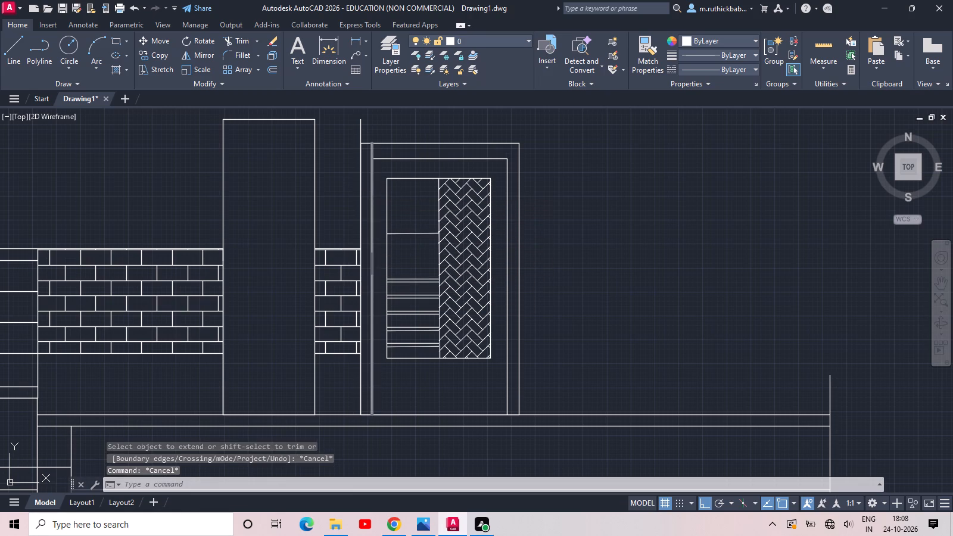
Trim the inner left line above the inner frame's top and the outer left line's stub above the outer frame.
type("tr")
key("space")
key("space")
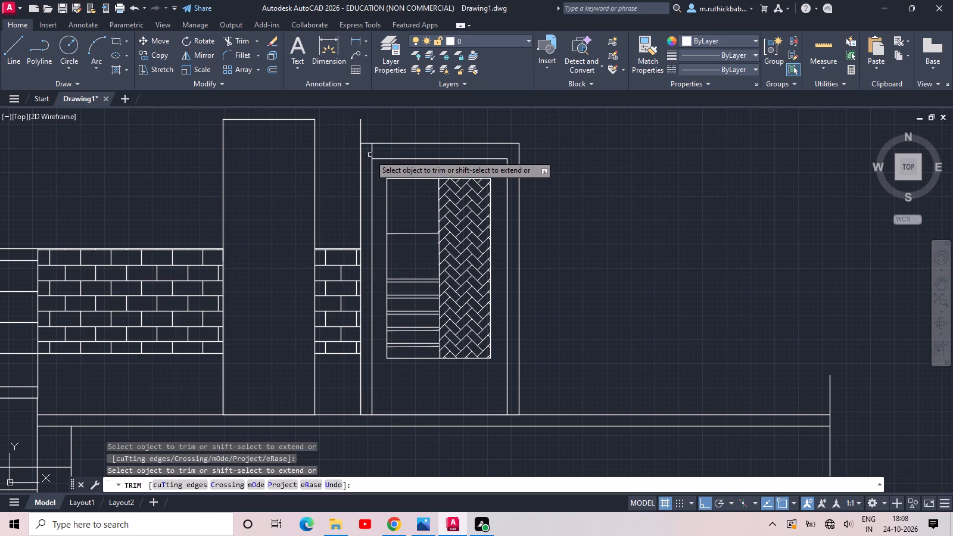
left_click(373, 154)
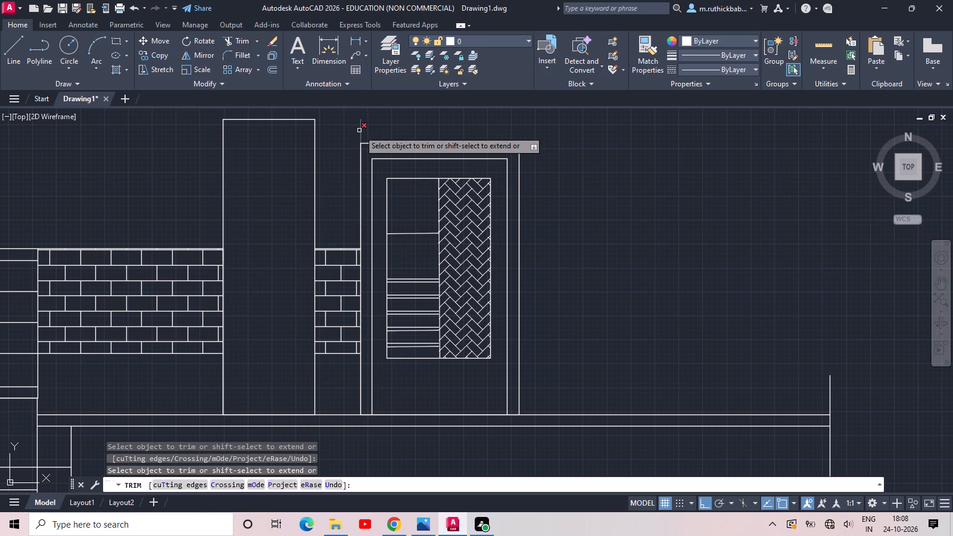
left_click(361, 130)
key("Escape")
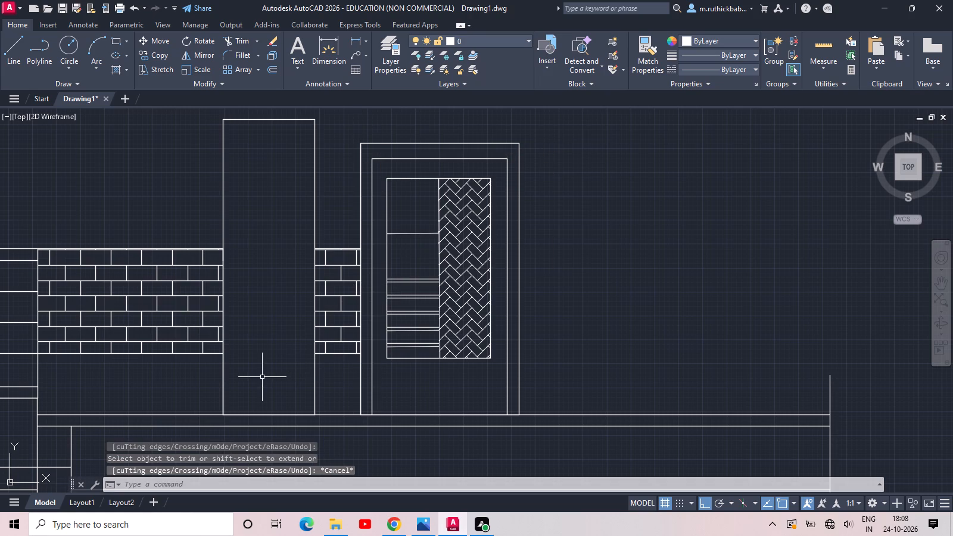
Extend the short brick wall's bottom line across the door frame to the frame's outer right line.
type("ex")
key("space")
key("space")
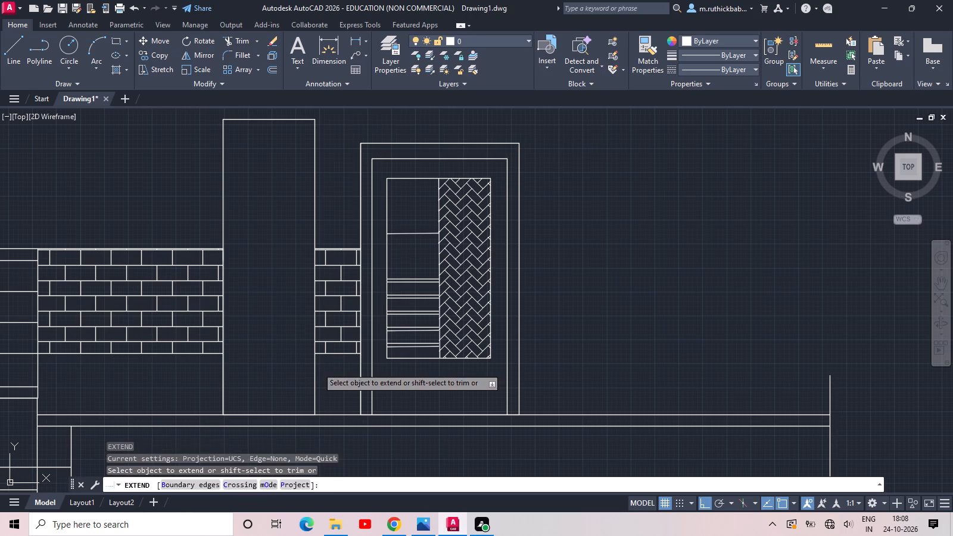
left_click(347, 353)
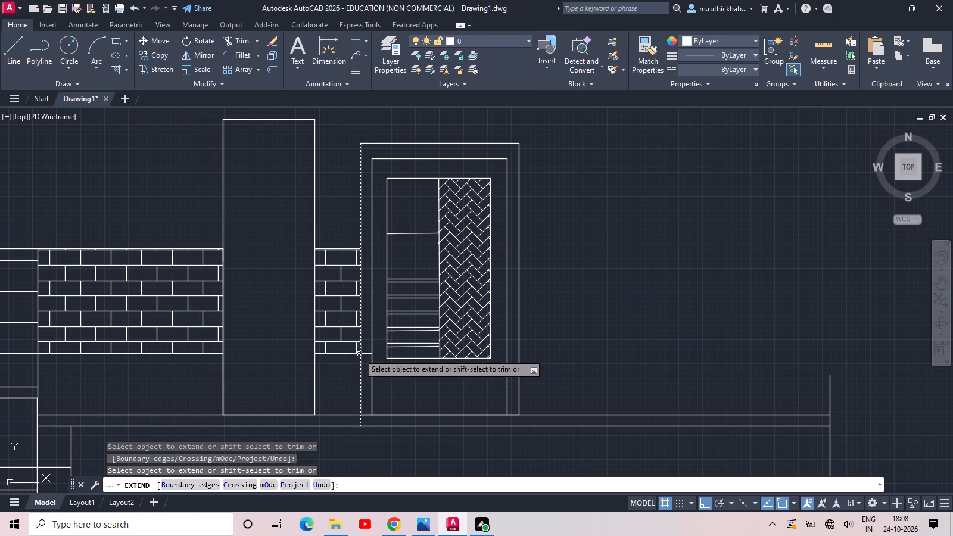
left_click(360, 354)
left_click(365, 353)
left_click(376, 353)
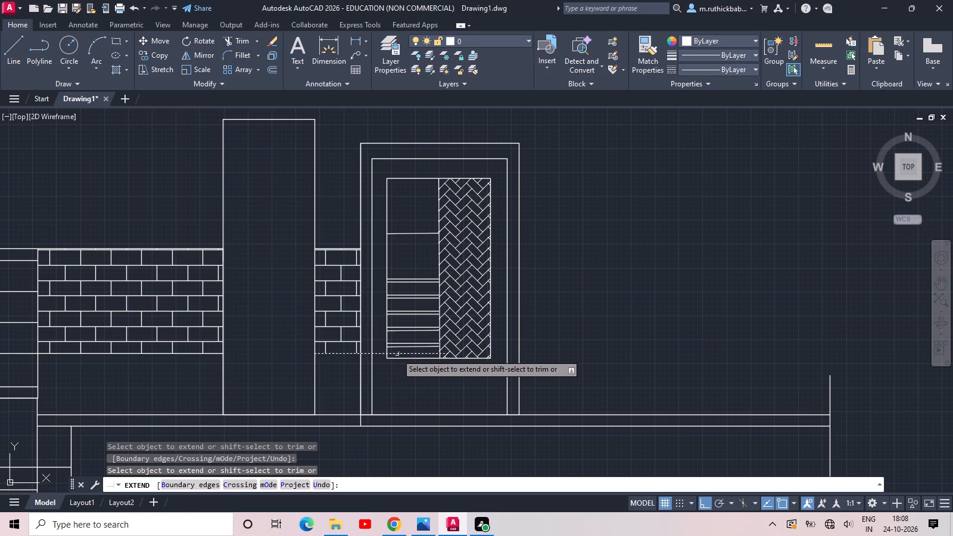
left_click(397, 354)
left_click(415, 353)
triple_click(415, 353)
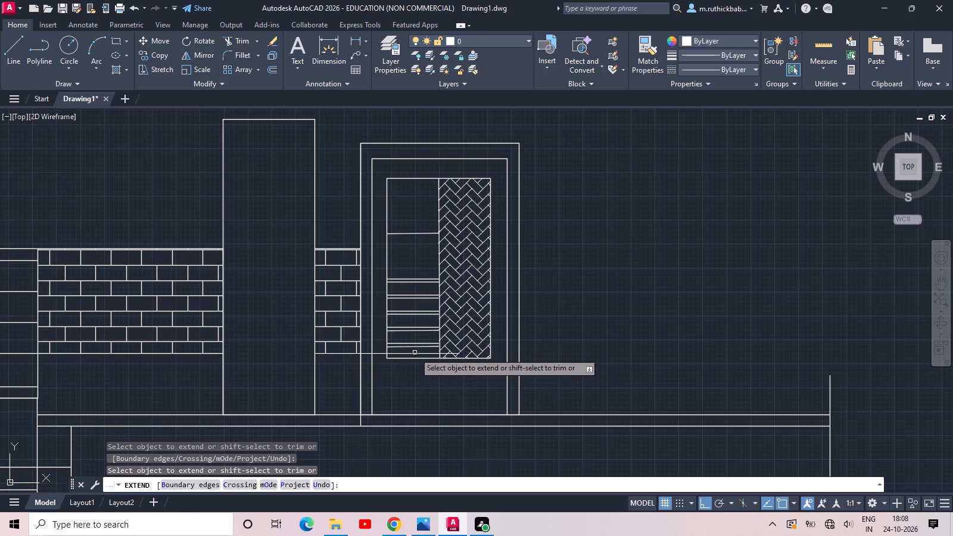
triple_click(415, 353)
double_click(415, 353)
triple_click(419, 353)
left_click(419, 353)
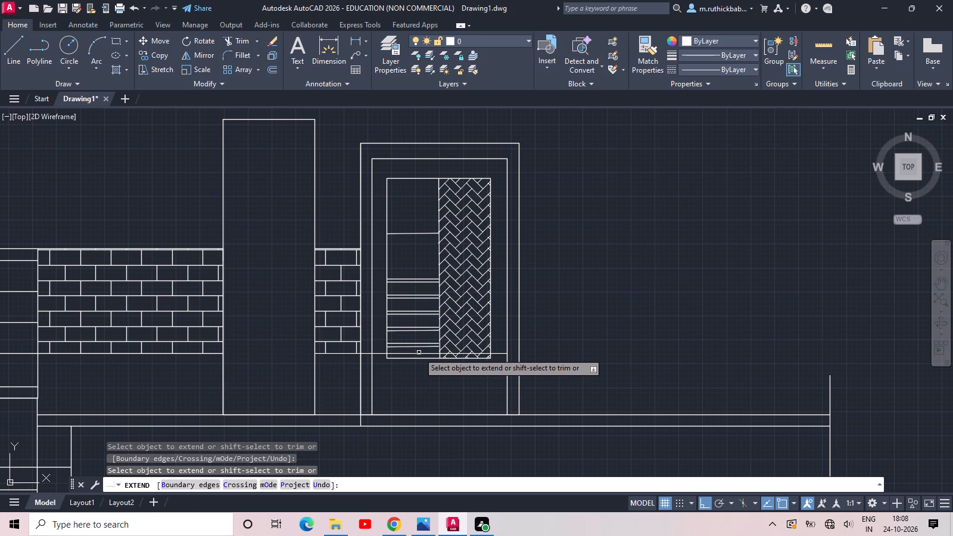
left_click(419, 353)
key("Escape")
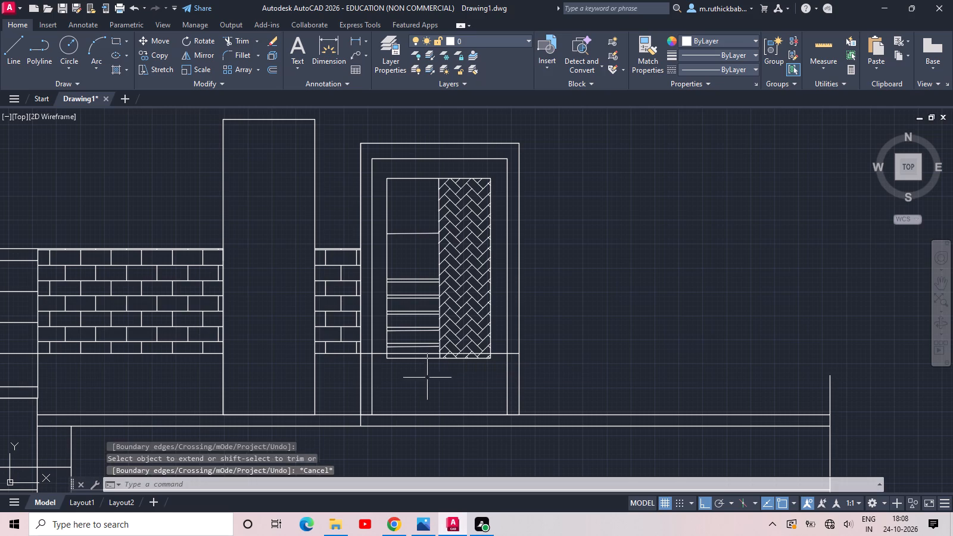
Trim the double door's vertical lines below the extended wall line and remove the door's old bottom line.
key("Escape")
key("t")
key("r")
key("space")
key("space")
scroll(416, 381, "up", 2)
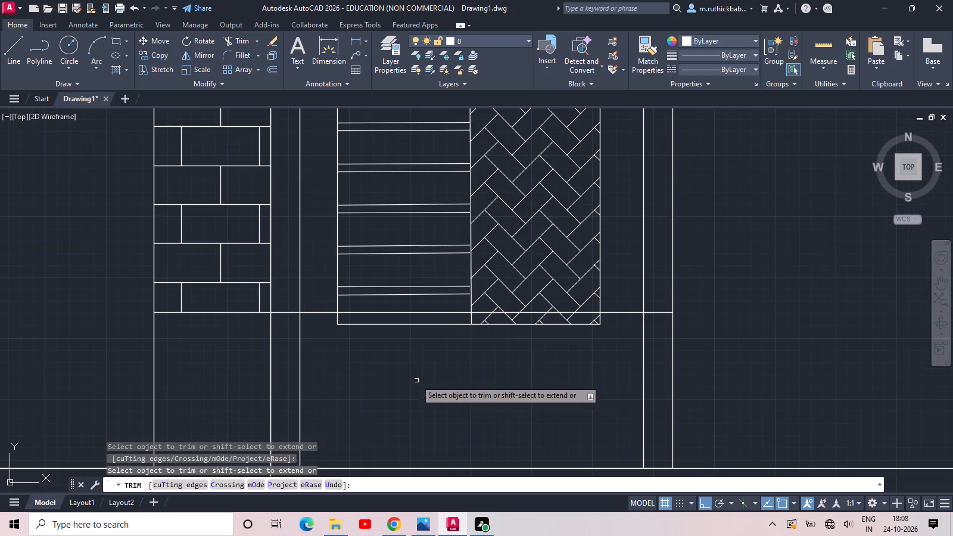
middle_click_drag(416, 378, 425, 337)
left_click(333, 276)
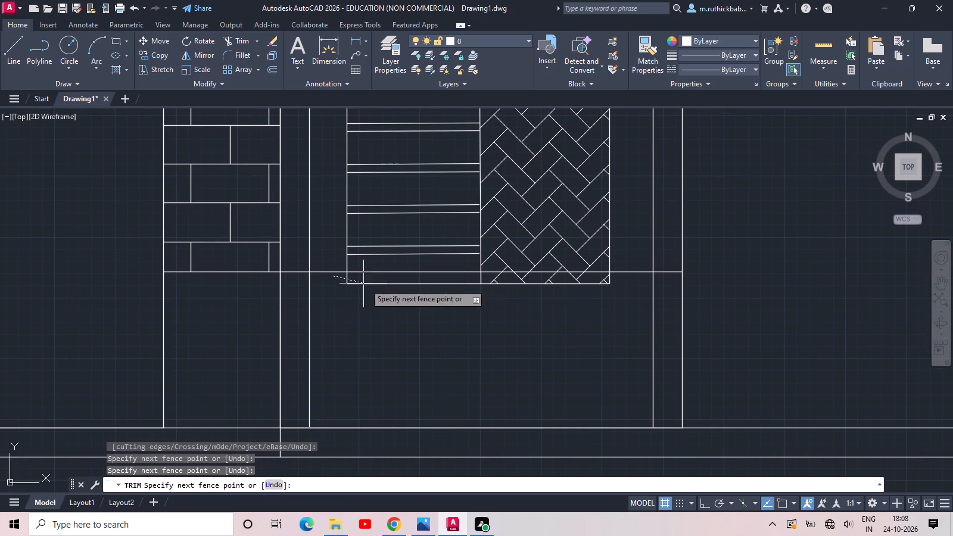
left_click(621, 275)
left_click_drag(624, 281, 608, 284)
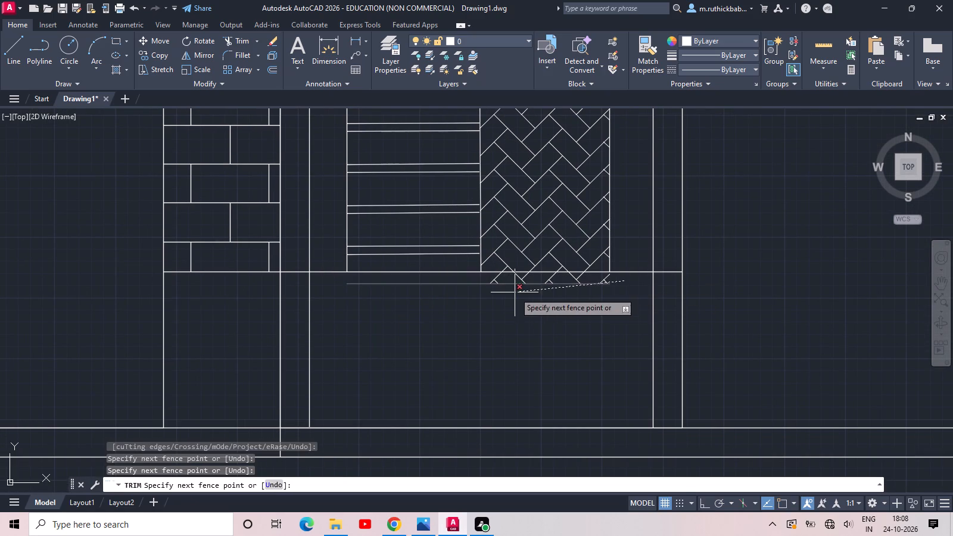
left_click(447, 282)
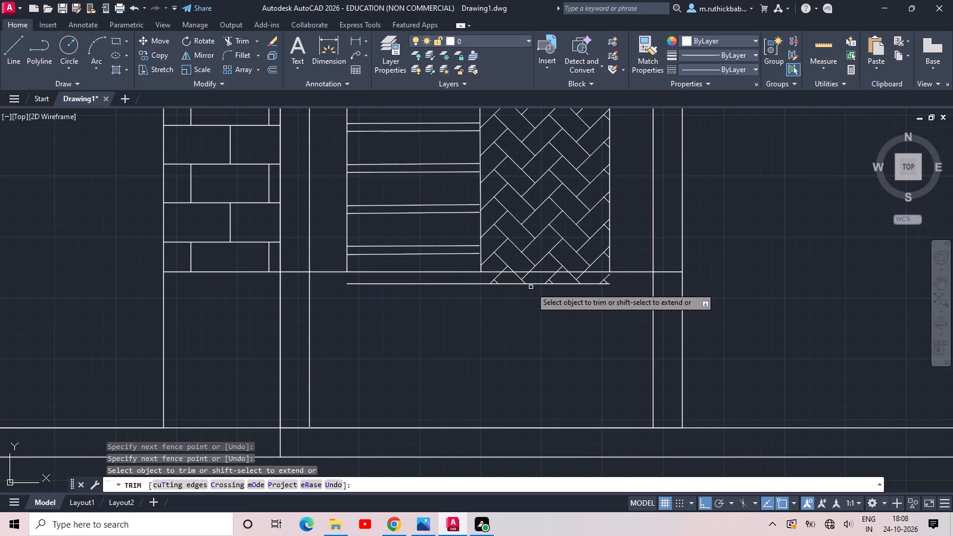
left_click(530, 285)
key("Escape")
Delete the herringbone hatch from the double door's right leaf.
left_click(584, 276)
left_click(554, 283)
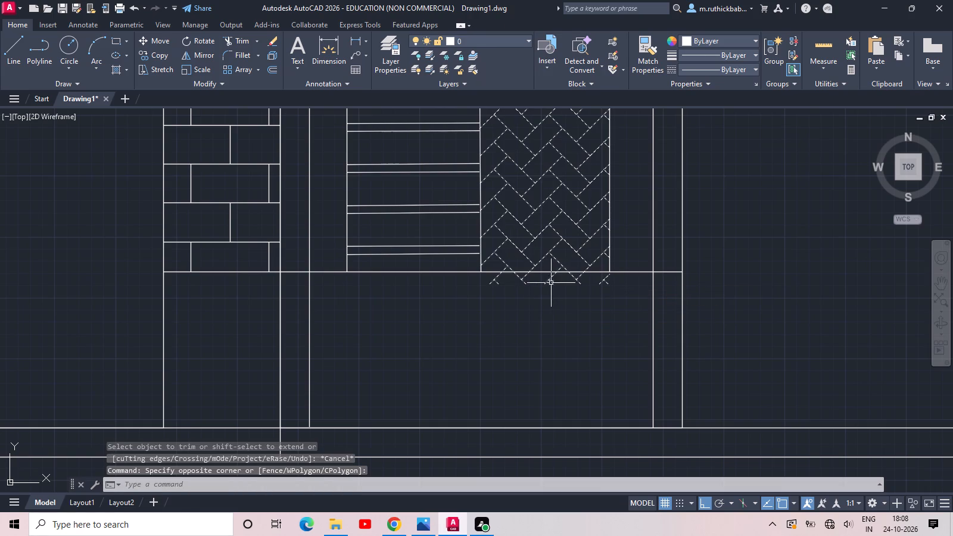
middle_click_drag(548, 264, 502, 311)
scroll(548, 264, "down", 1)
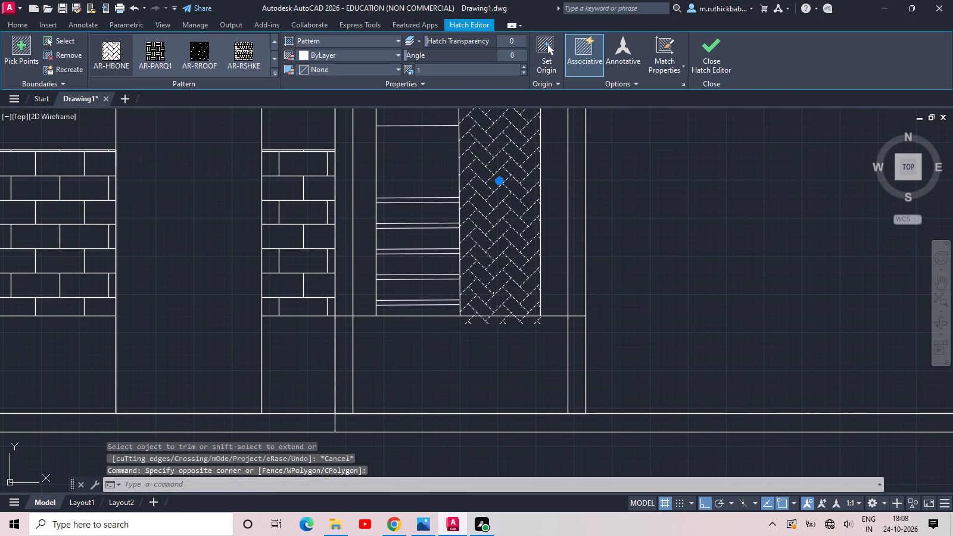
scroll(491, 284, "down", 1)
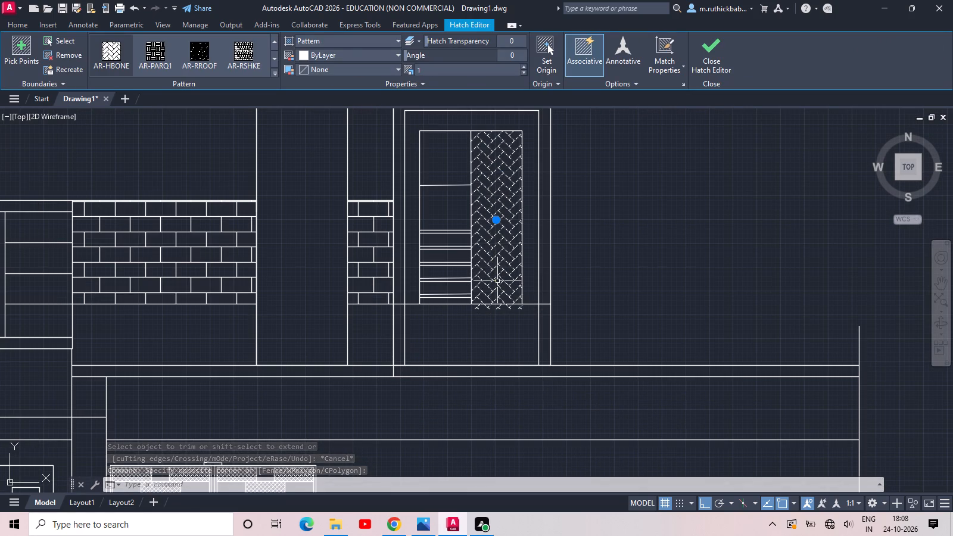
key("Delete")
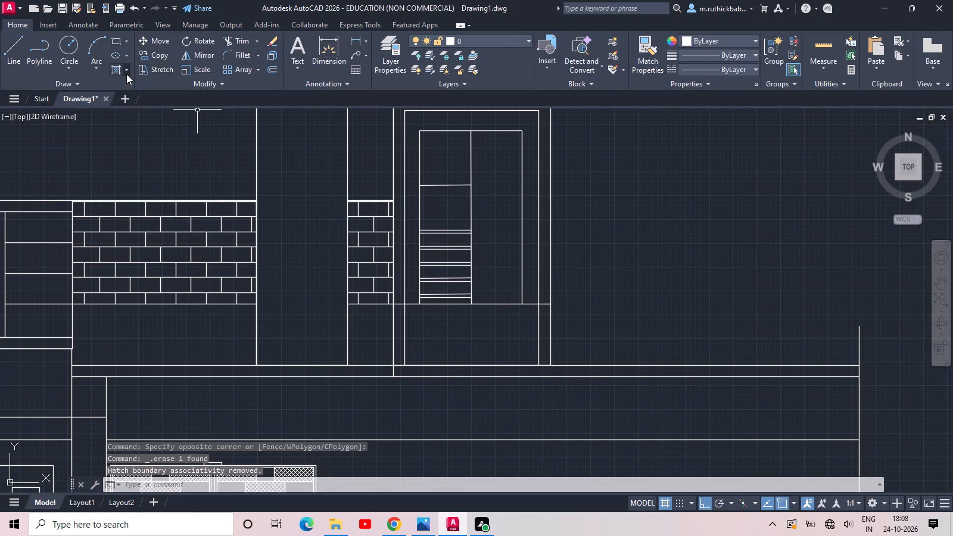
Hatch the shortened right door leaf with the AR-HBONE pattern.
left_click(115, 70)
left_click(104, 55)
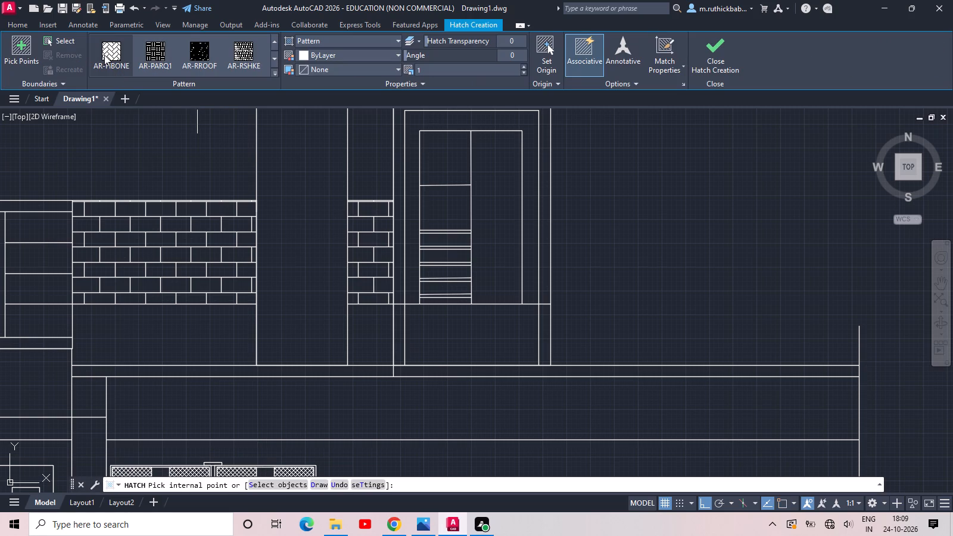
left_click(490, 210)
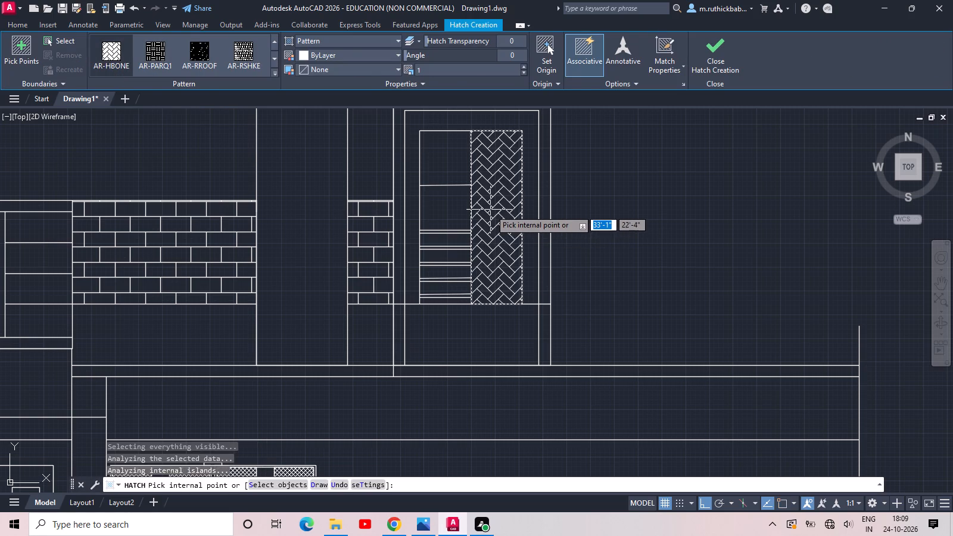
key("Escape")
Trim the extended line between the frame's inner and outer lines on both sides, plus the outer left line's stub within the slab.
scroll(496, 294, "down", 1)
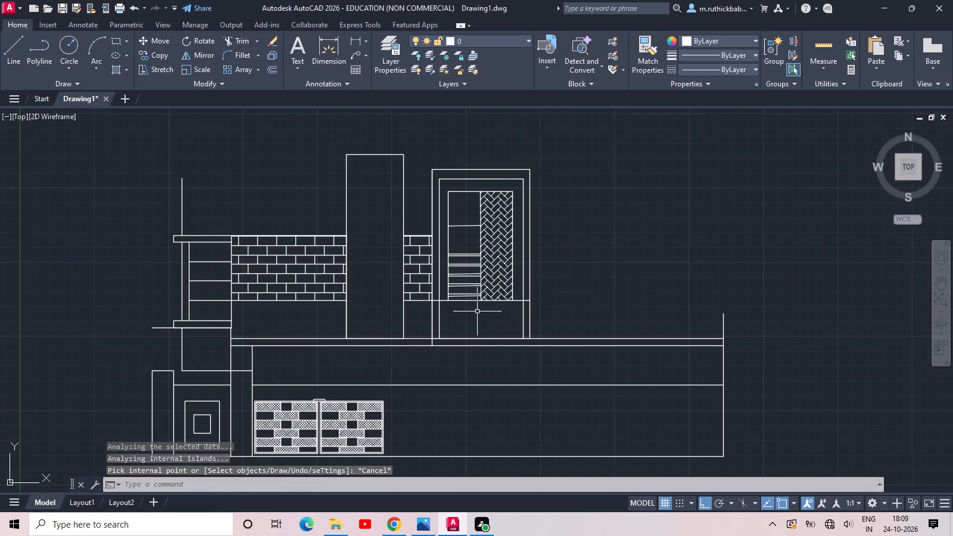
scroll(449, 316, "up", 2)
type("tr")
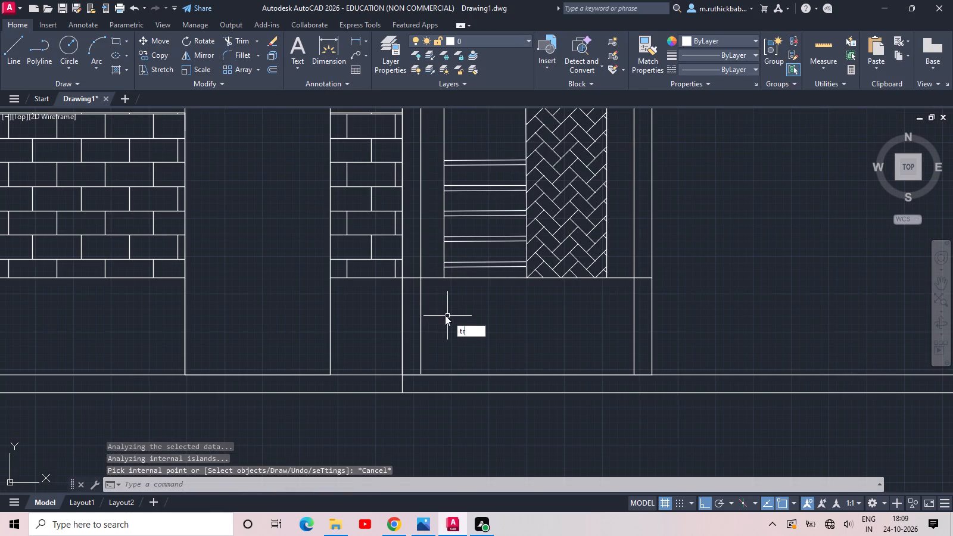
key("space")
key("space")
left_click(413, 286)
left_click(410, 252)
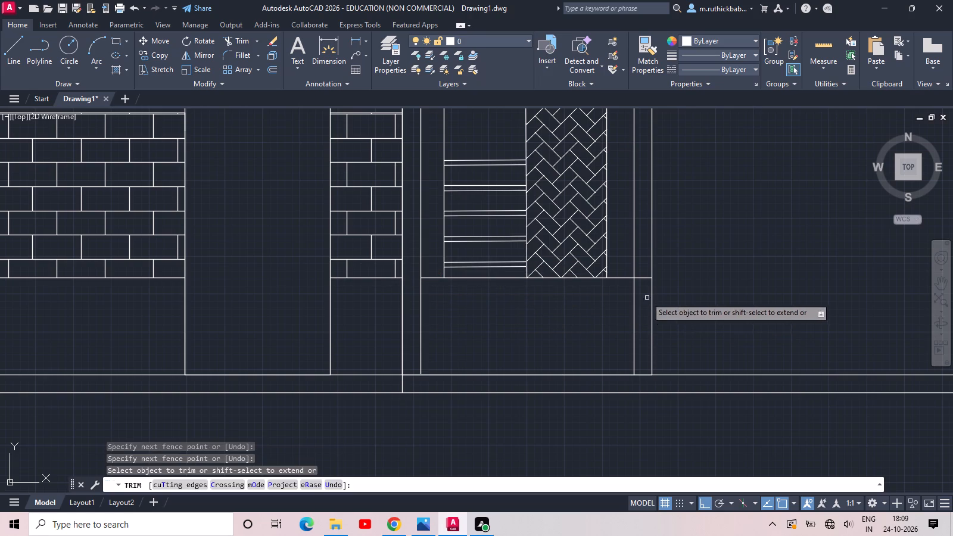
left_click(644, 294)
left_click(643, 256)
left_click(401, 383)
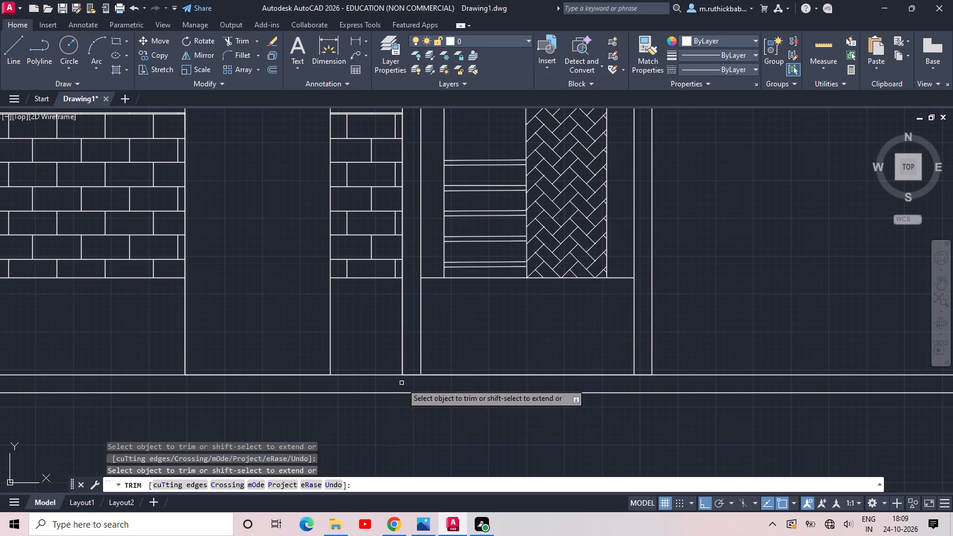
key("Escape")
Trim the tall pillar's and door frame's vertical lines between the wall's bottom line and the slab with one fence.
scroll(417, 371, "down", 2)
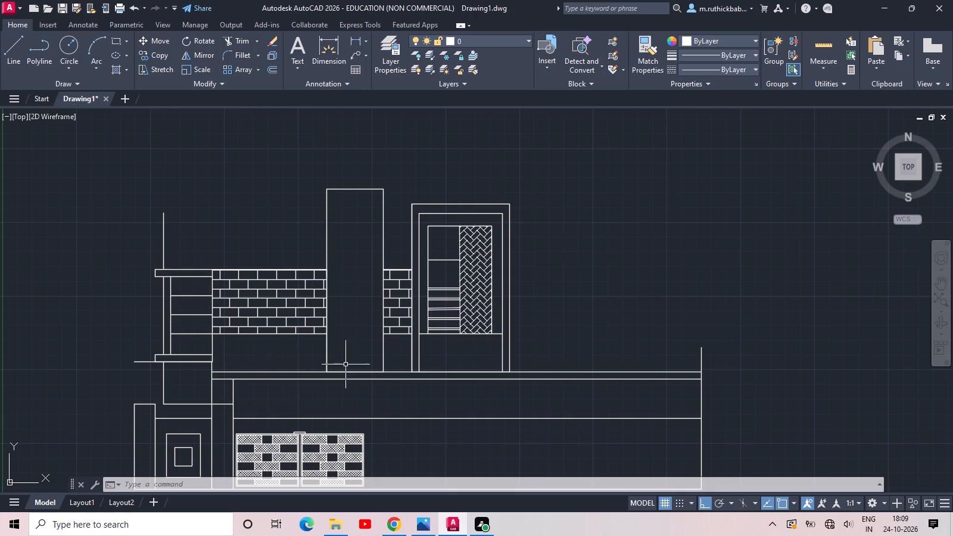
key("t")
key("r")
key("space")
key("space")
left_click(303, 356)
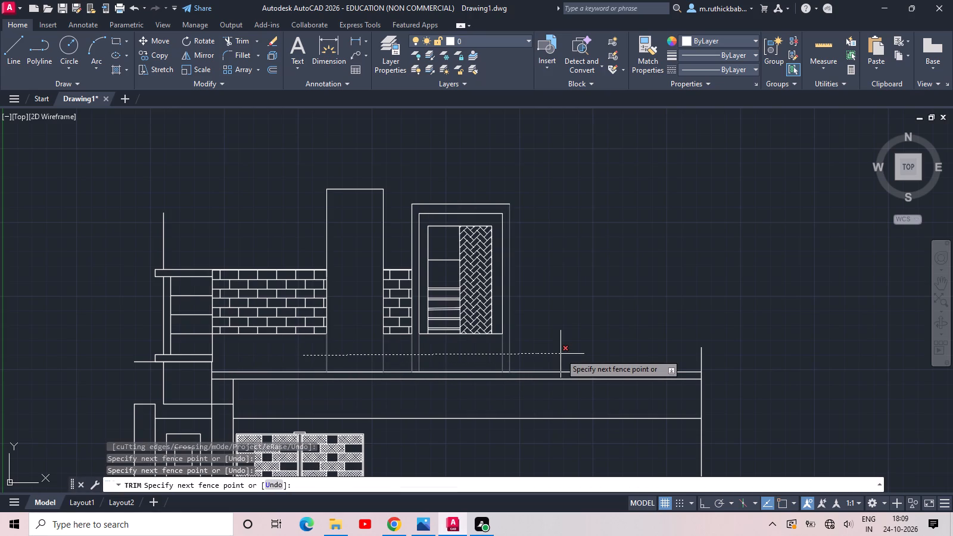
left_click(560, 354)
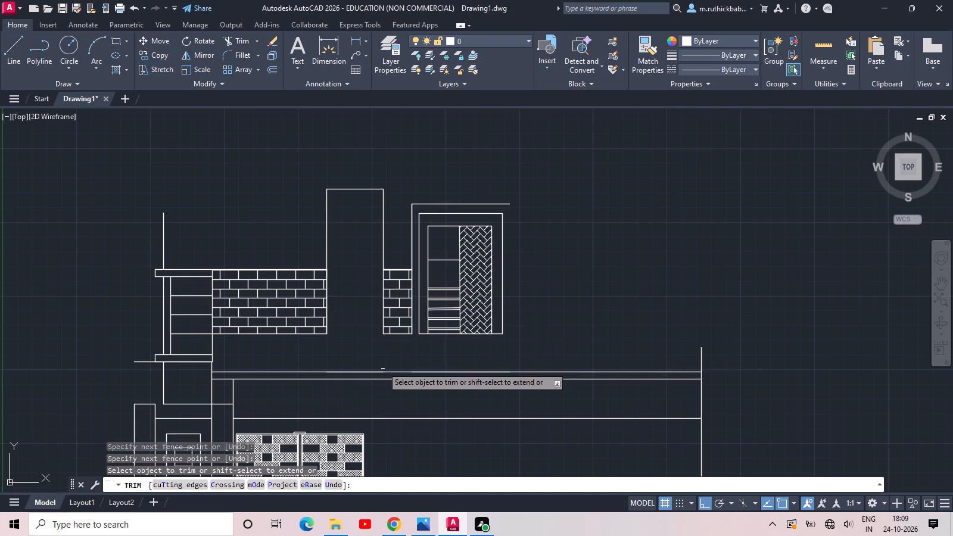
key("Escape")
key("Escape")
Extend the brick walls' bottom line across the tall pillar's base and the gap beside the door frame to form one continuous line.
middle_click_drag(359, 335, 506, 331)
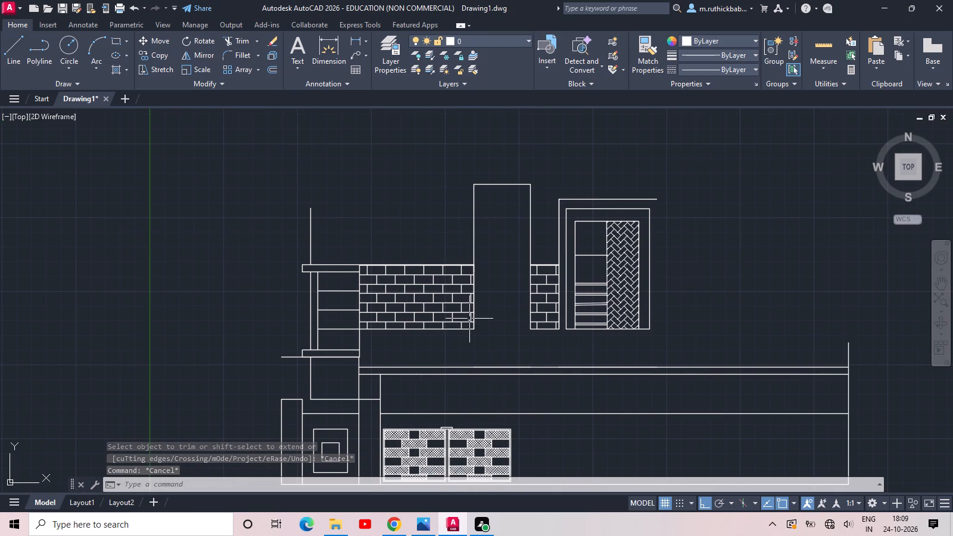
scroll(475, 339, "up", 2)
key("e")
type("x")
key("space")
key("space")
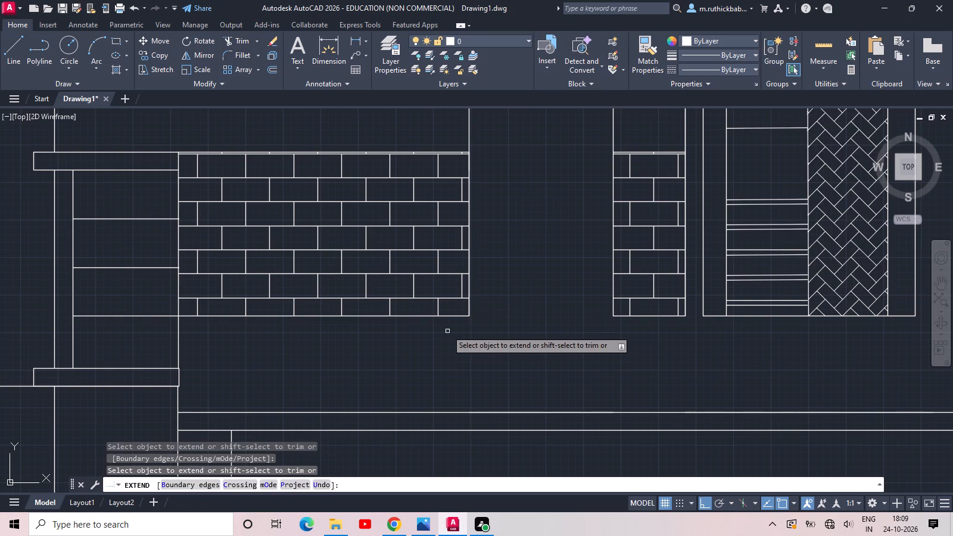
left_click(445, 316)
left_click(600, 316)
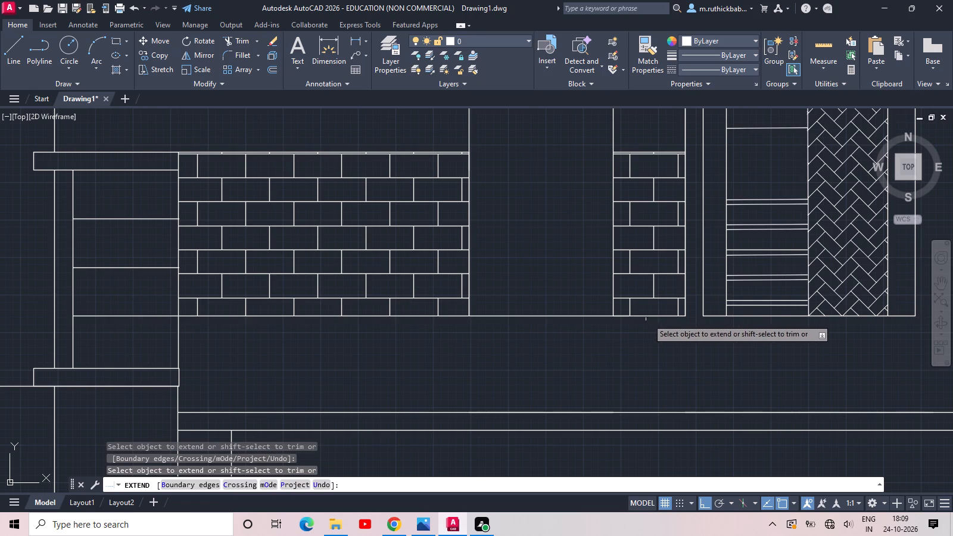
left_click(680, 318)
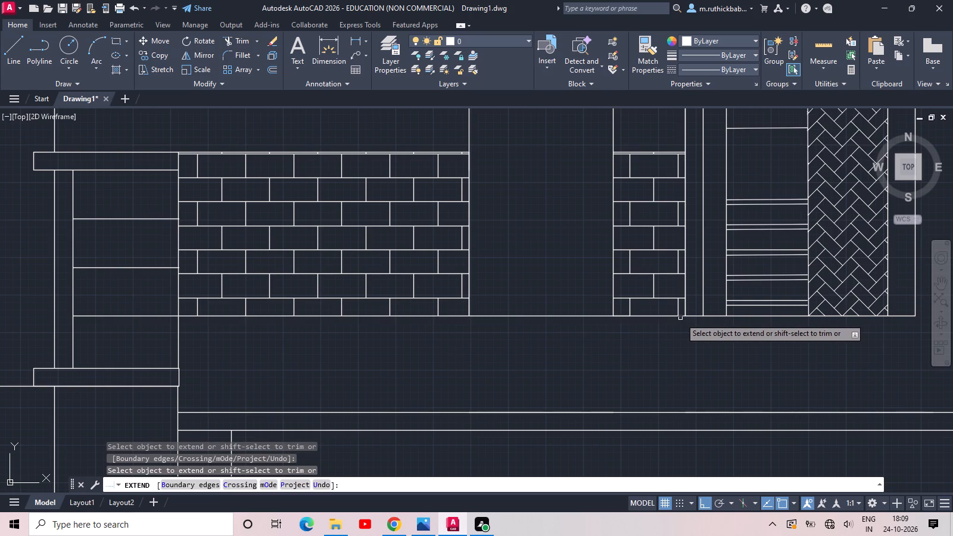
middle_click_drag(745, 323, 548, 313)
scroll(587, 315, "down", 1)
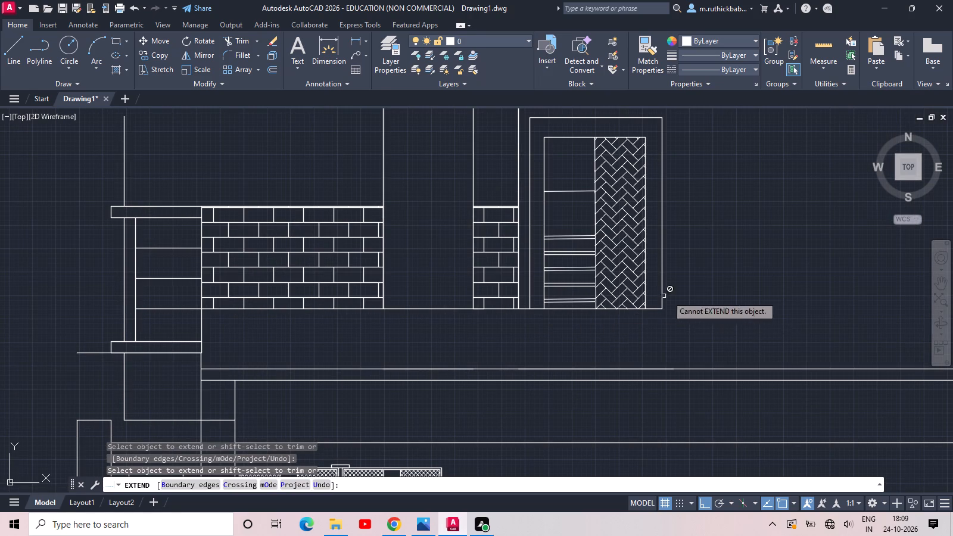
key("Escape")
key("Escape")
Draw a 2'-8" vertical line from the door frame's bottom-right corner down to the slab's top line.
key("l")
key("space")
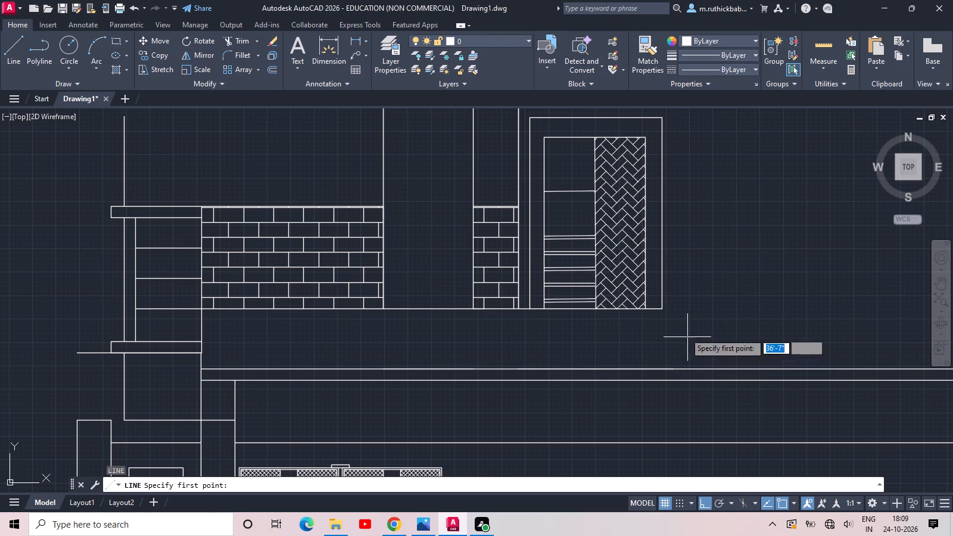
left_click(664, 307)
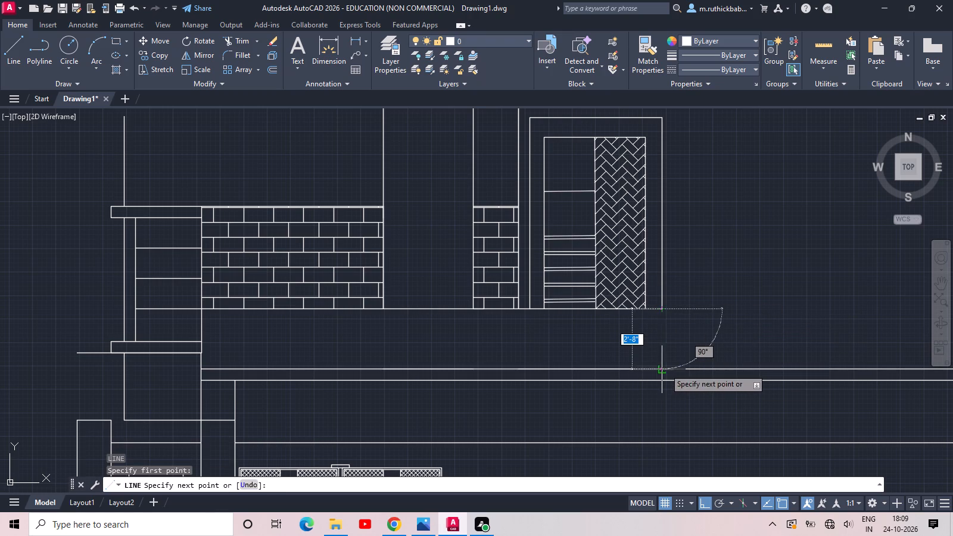
left_click(665, 369)
key("Escape")
Copy the new vertical line 2' to the right along the slab.
left_click_drag(686, 335, 678, 338)
left_click(630, 346)
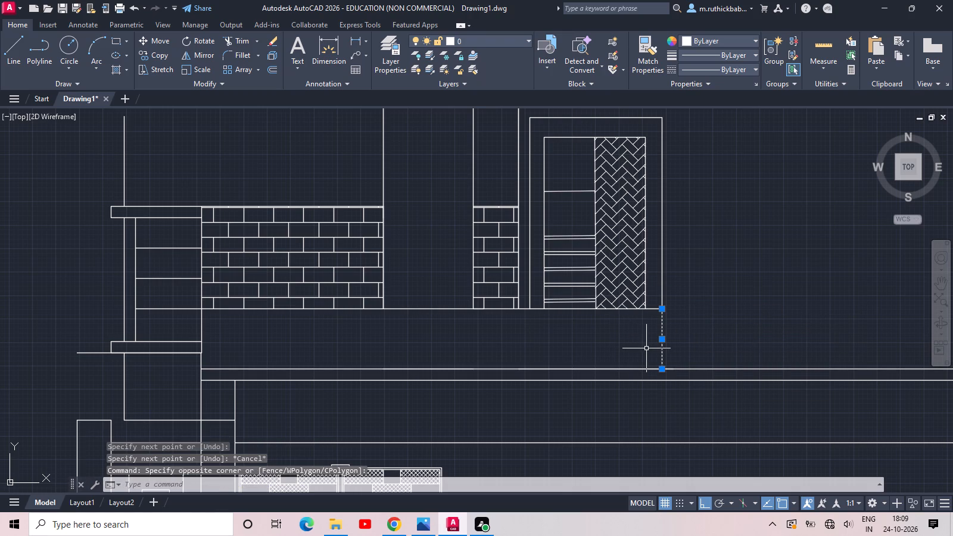
key("c")
type("o")
key("space")
left_click(664, 367)
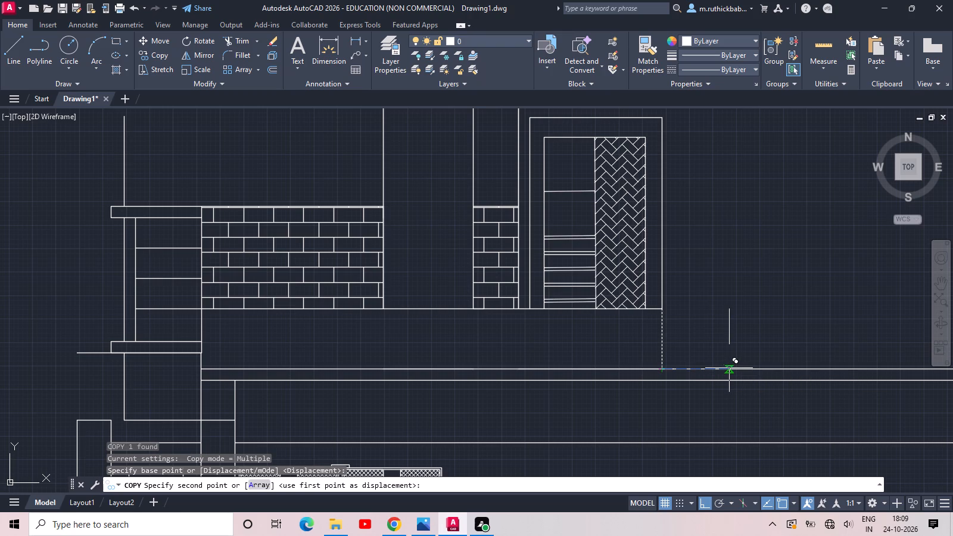
type("2'")
key("Return")
key("Escape")
Delete the original vertical line below the door frame's bottom-right corner.
left_click(683, 331)
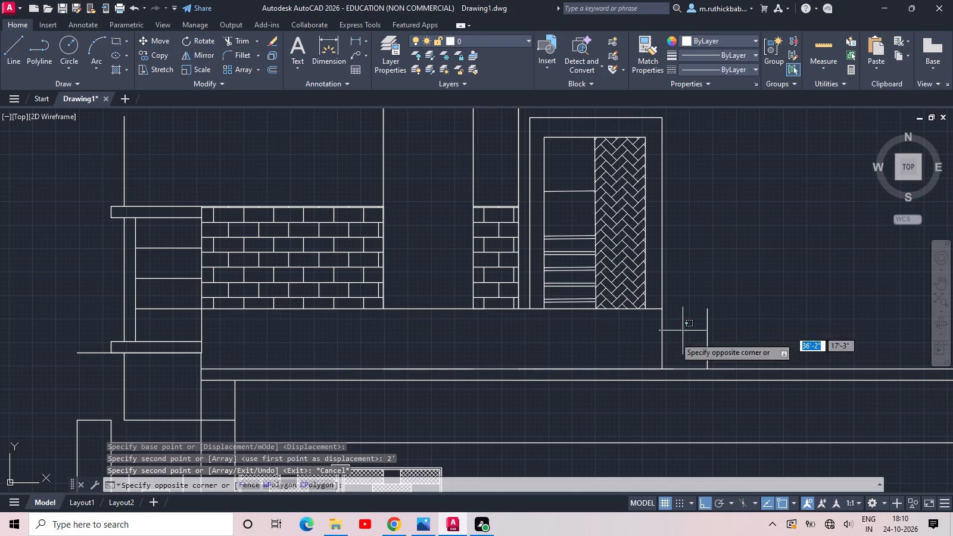
left_click(639, 356)
key("Delete")
Delete the short overlapping line segment on the slab's top line below the door.
left_click(462, 348)
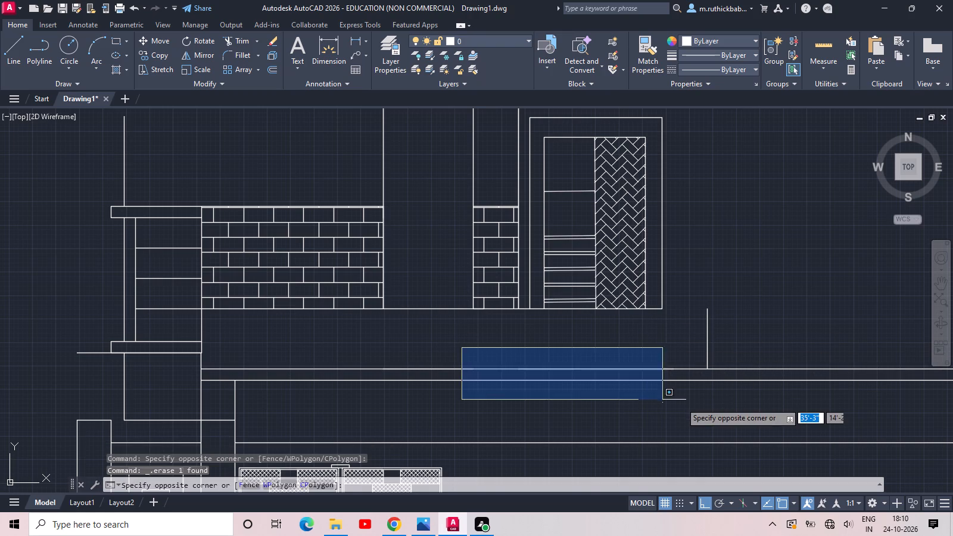
left_click(697, 403)
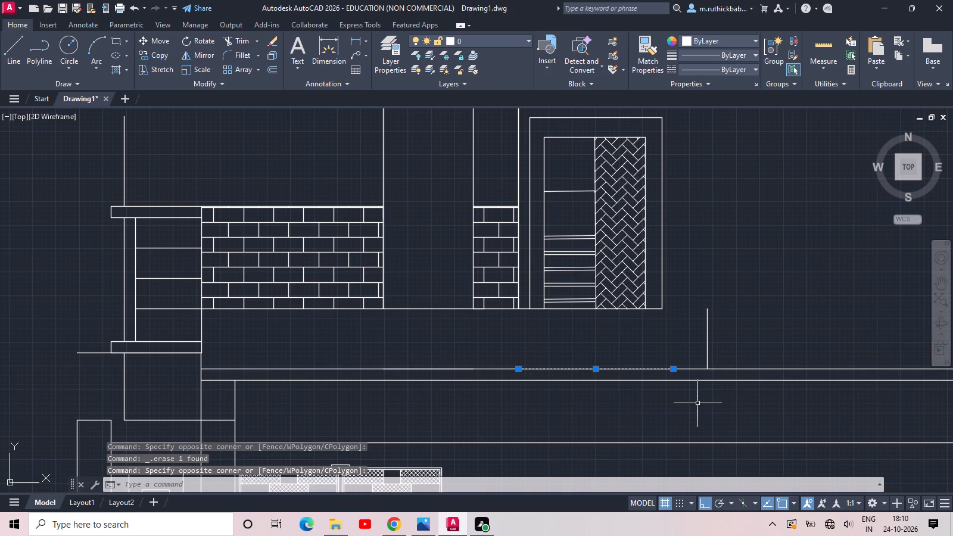
key("Delete")
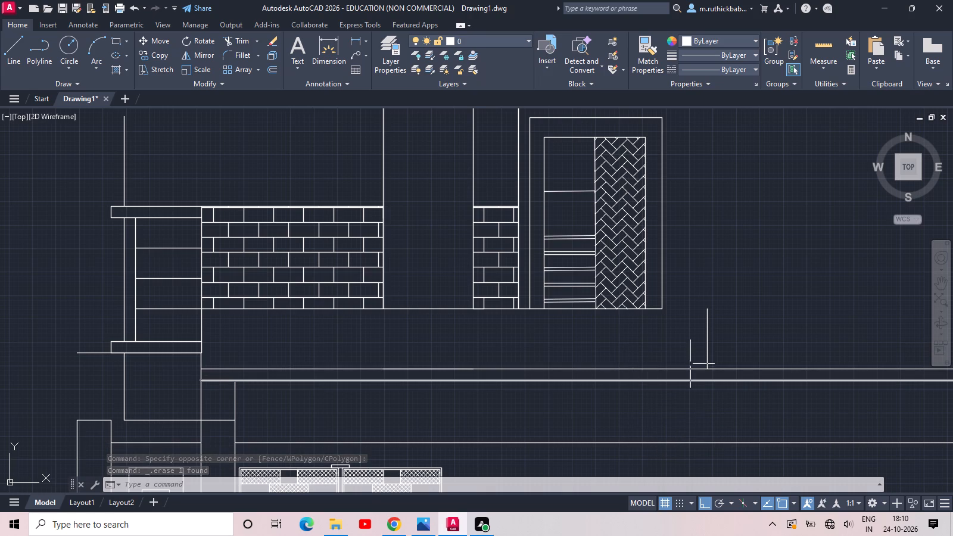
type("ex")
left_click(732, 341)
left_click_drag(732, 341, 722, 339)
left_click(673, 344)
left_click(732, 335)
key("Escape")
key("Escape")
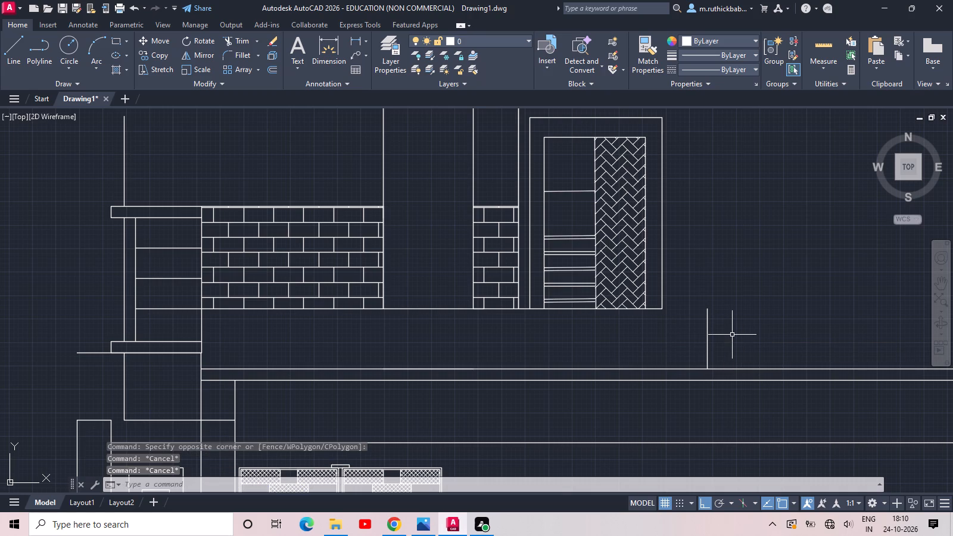
Extend the vertical line beside the door frame down to the slab's lower line.
type("ex")
key("space")
key("space")
left_click(732, 335)
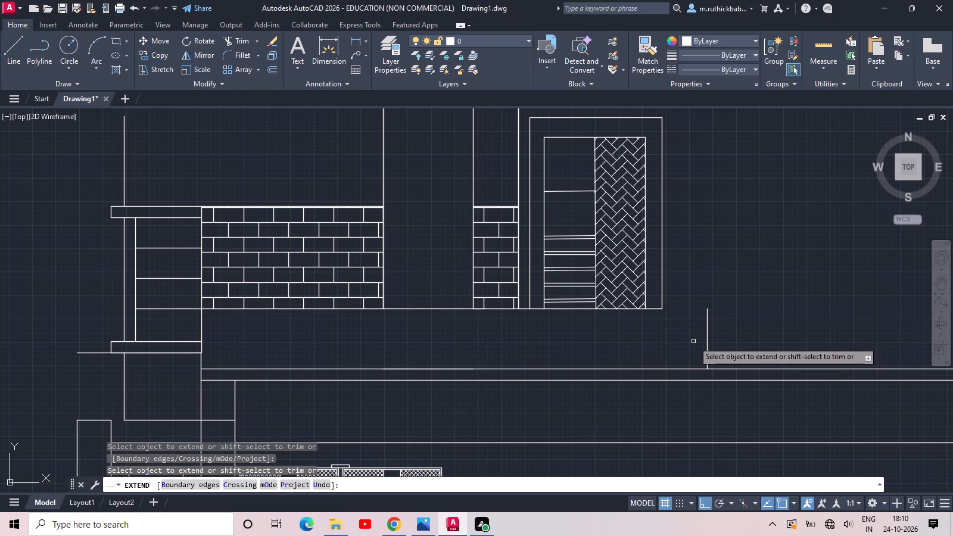
left_click(699, 338)
left_click(744, 331)
left_click(739, 335)
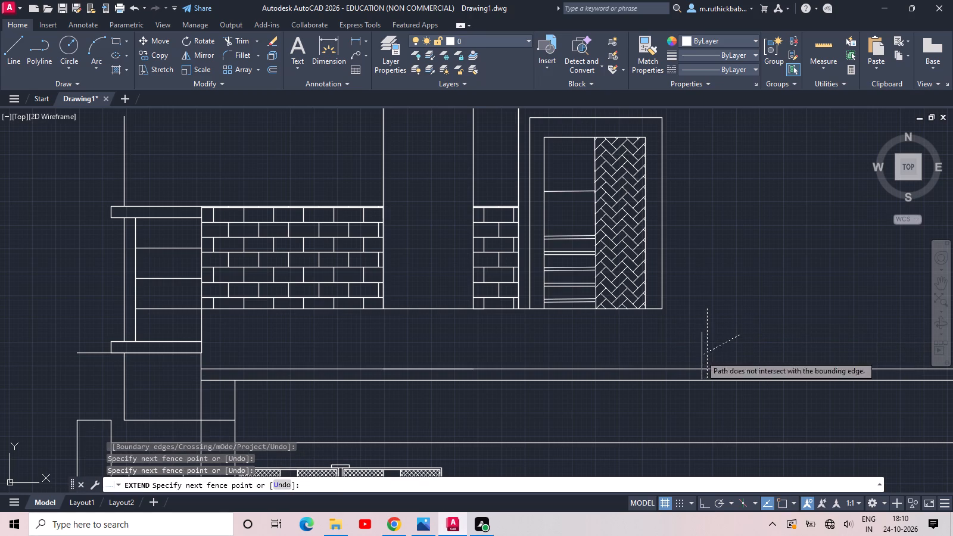
left_click(700, 356)
key("Escape")
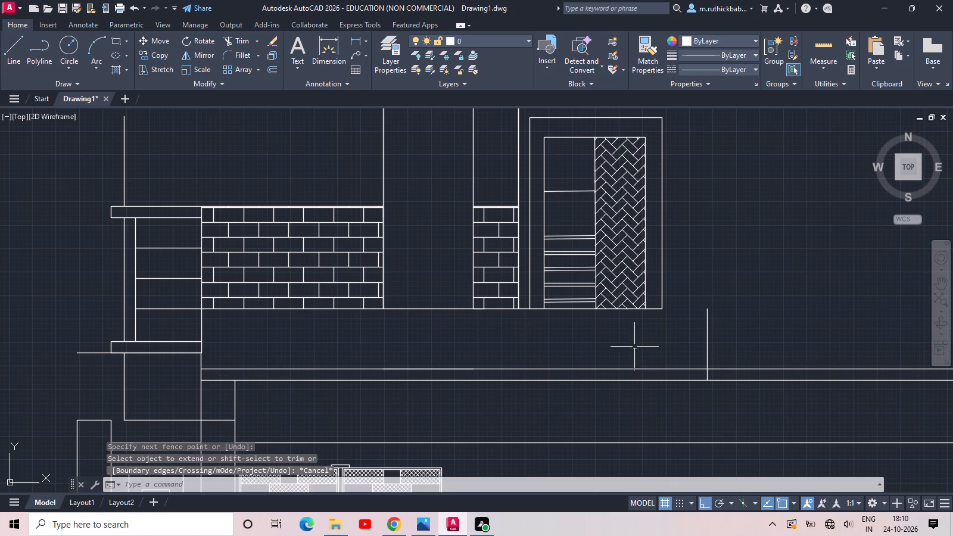
Extend the base line under the door frame rightward to meet the vertical line's top end.
type("ex")
key("space")
key("space")
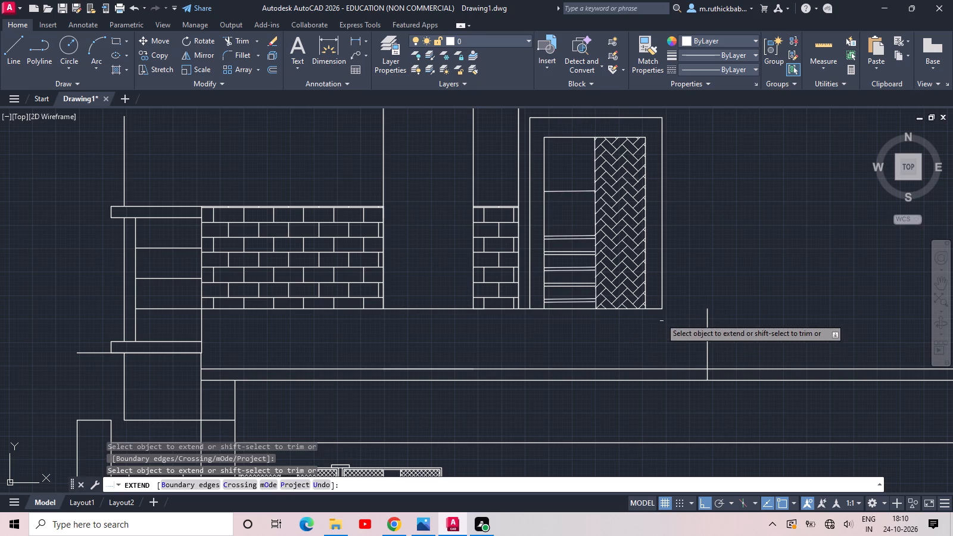
left_click(656, 310)
key("Escape")
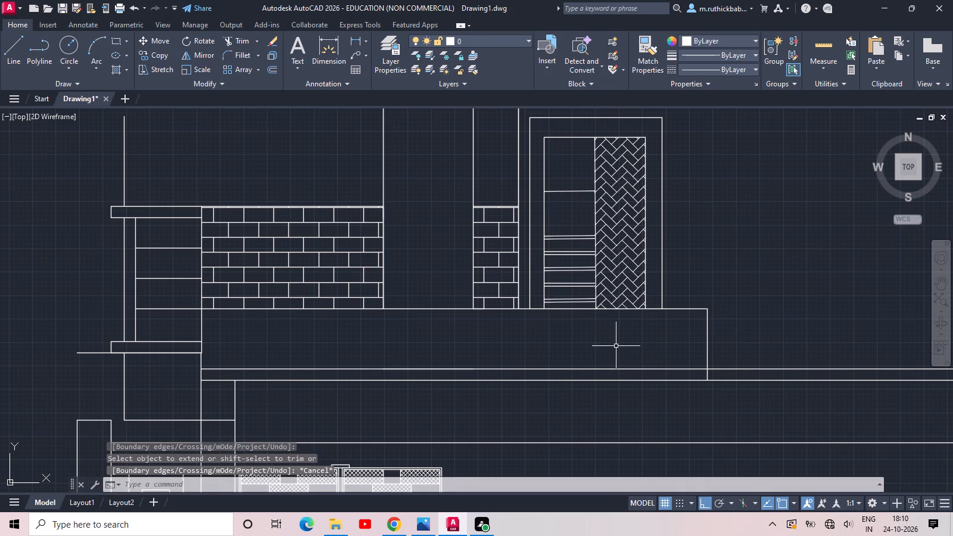
Draw a rectangle 4'-6" wide and about 1'-6" high on the slab's top line, aligned with the double doors above.
middle_click_drag(616, 346, 636, 346)
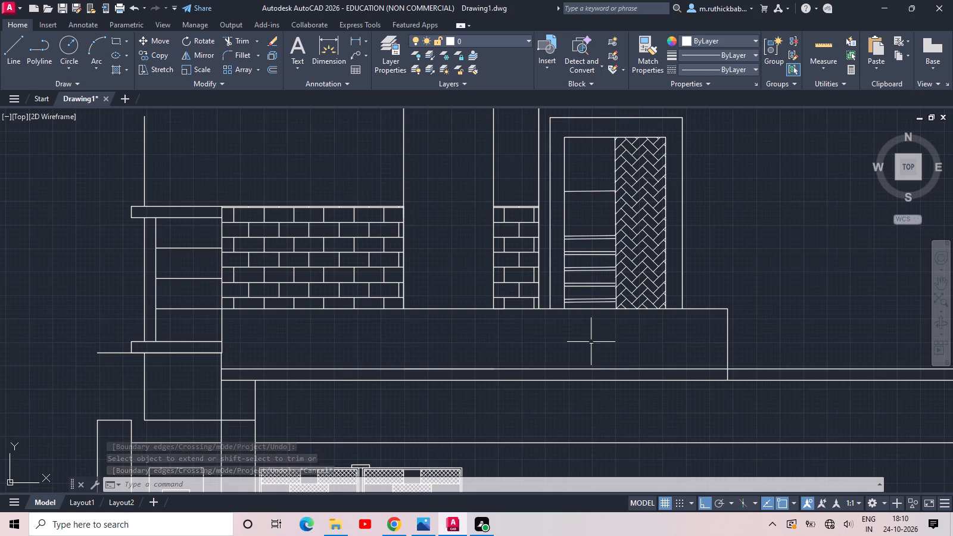
type("rec")
key("space")
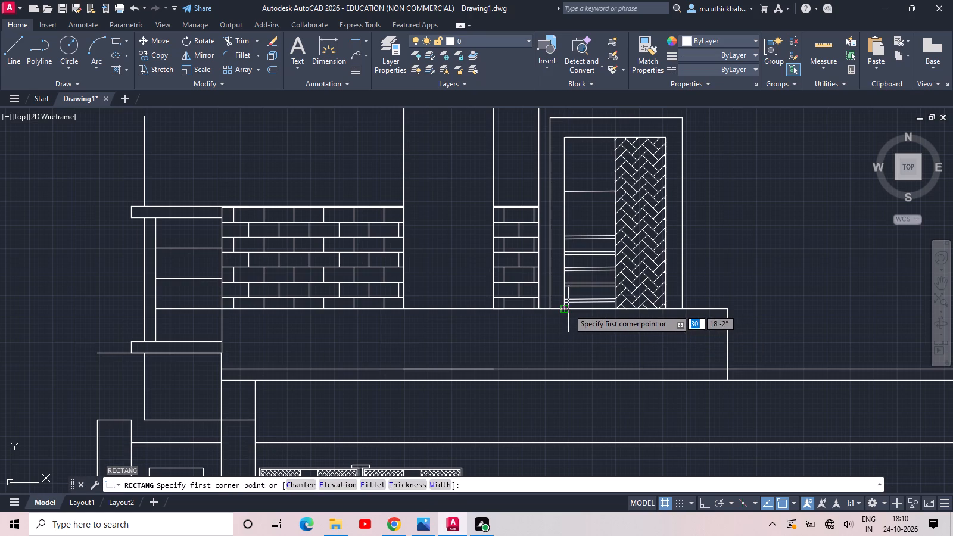
left_click(566, 369)
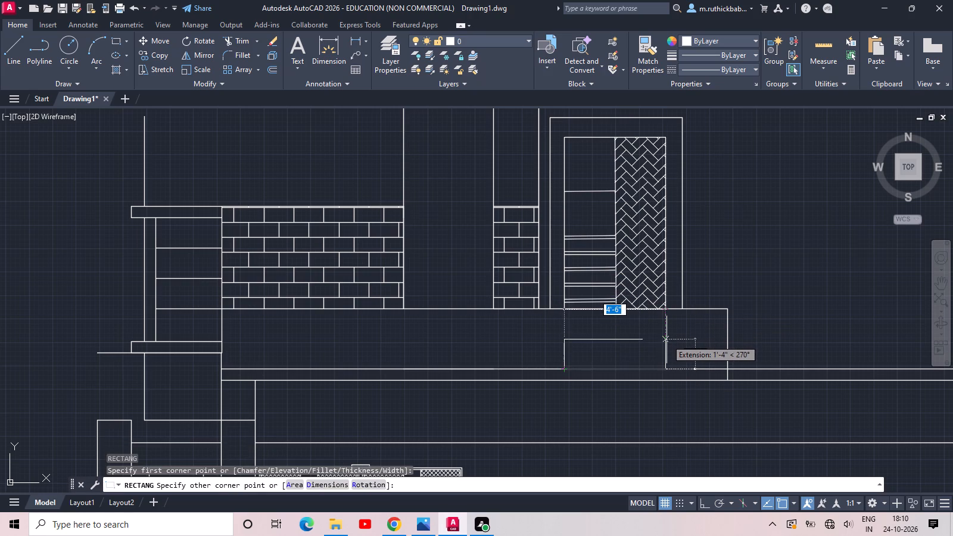
left_click(667, 336)
key("Escape")
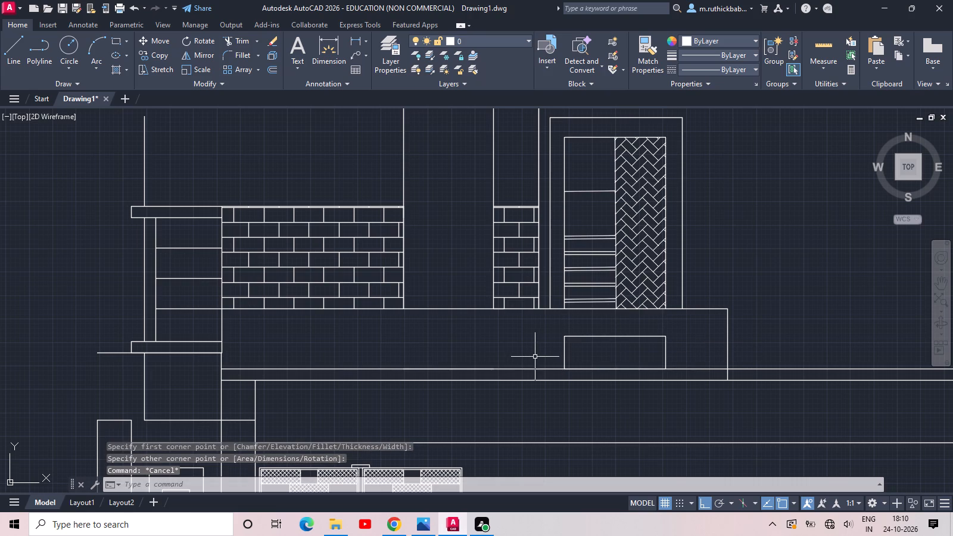
Explode the new rectangle below the doors and delete its bottom edge.
left_click(636, 345)
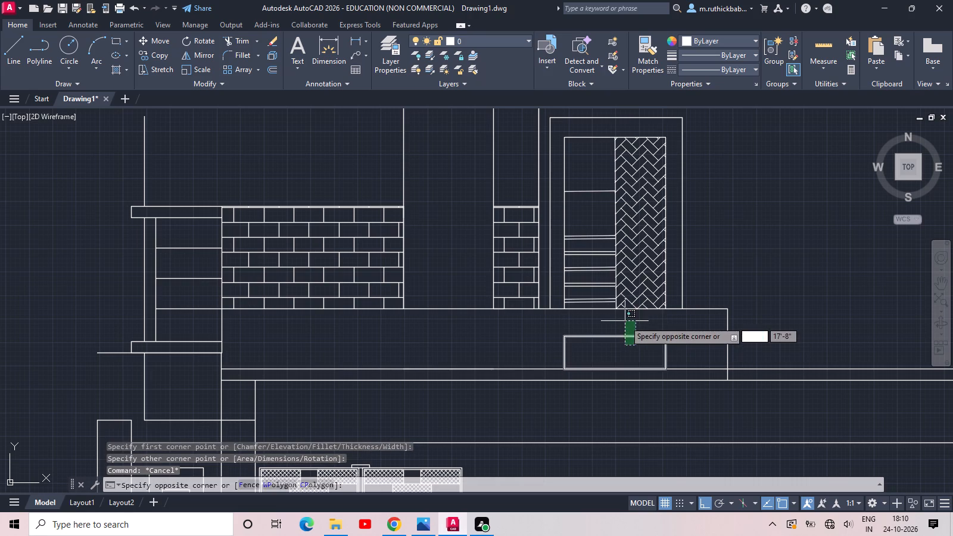
left_click(625, 321)
key("x")
key("space")
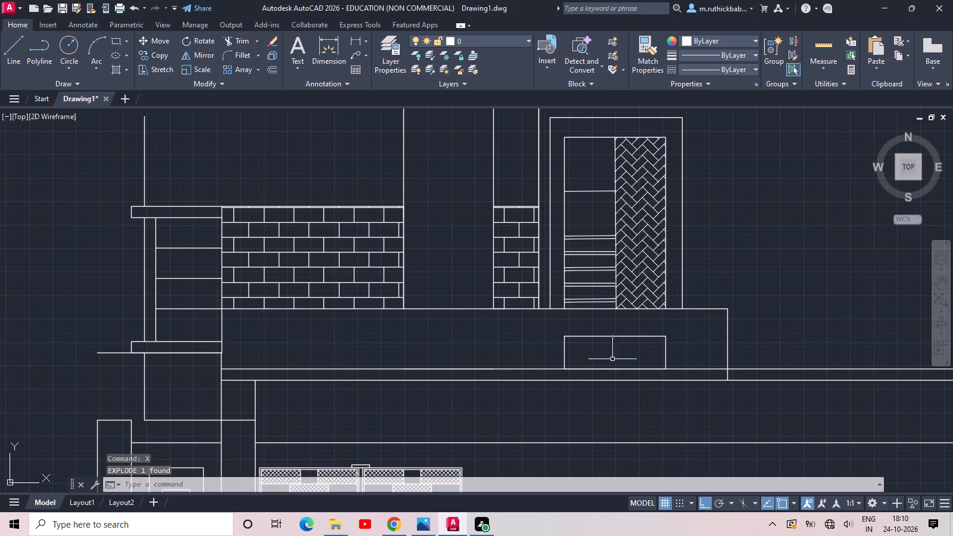
left_click(550, 356)
left_click(703, 394)
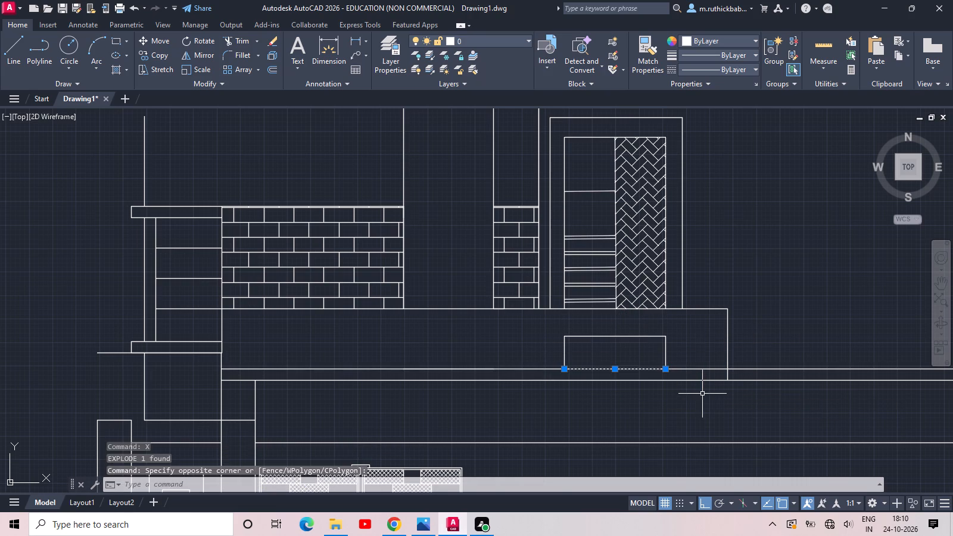
key("Delete")
Copy the rectangle's top edge as a 15-item array fitted downward to the slab's top line.
left_click(612, 348)
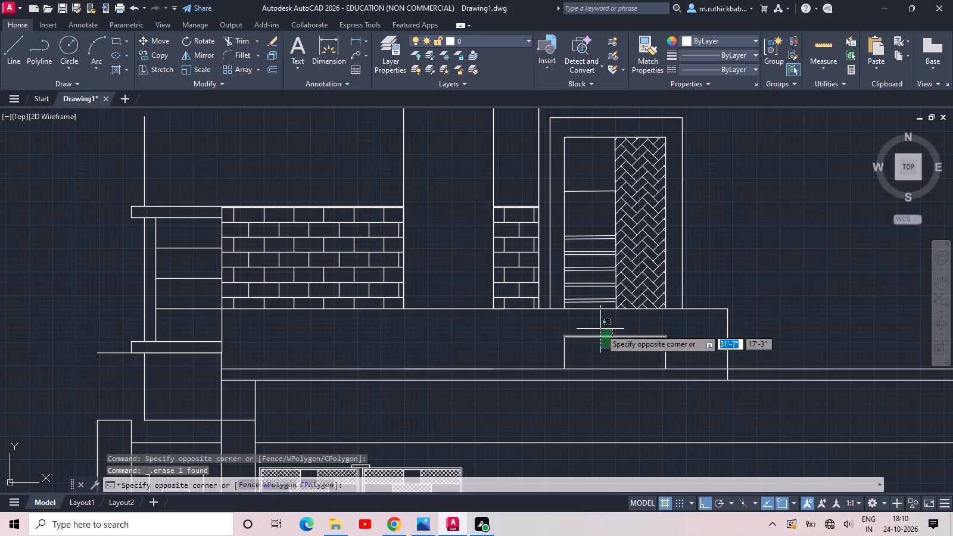
left_click(600, 328)
key("c")
type("o")
key("space")
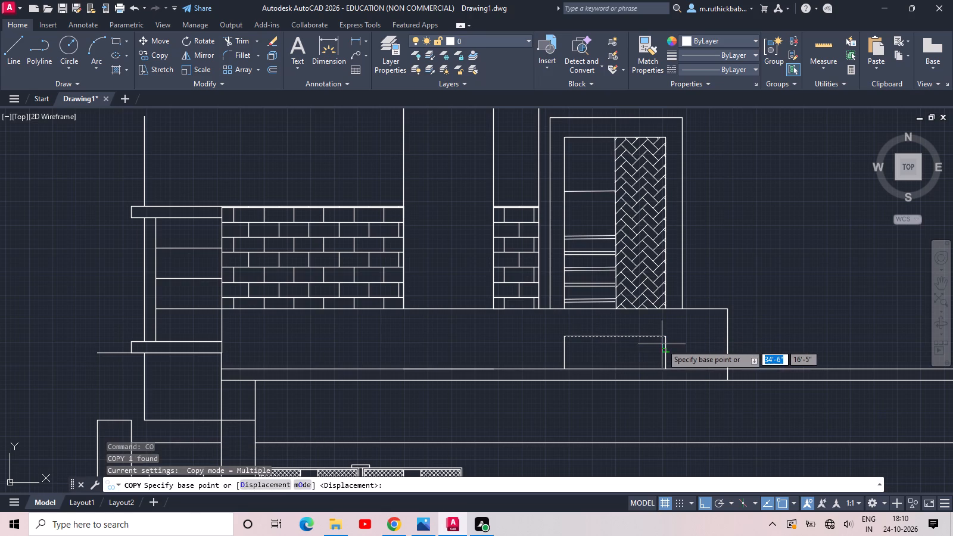
left_click(666, 338)
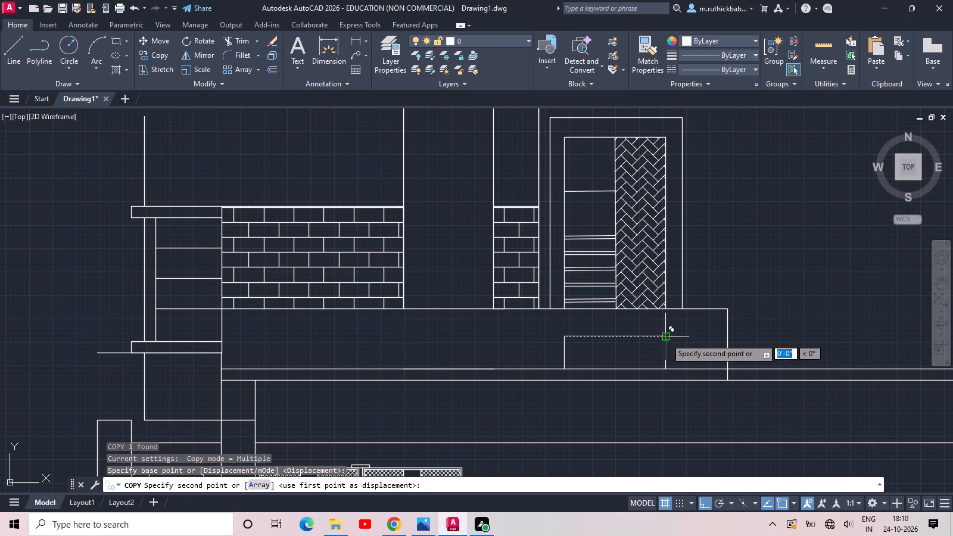
type("arr")
key("space")
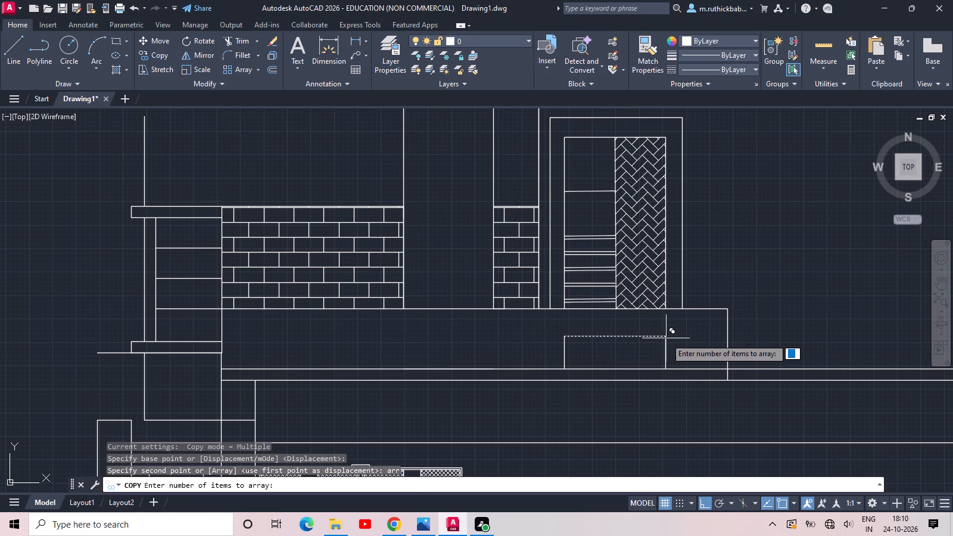
type("15")
key("space")
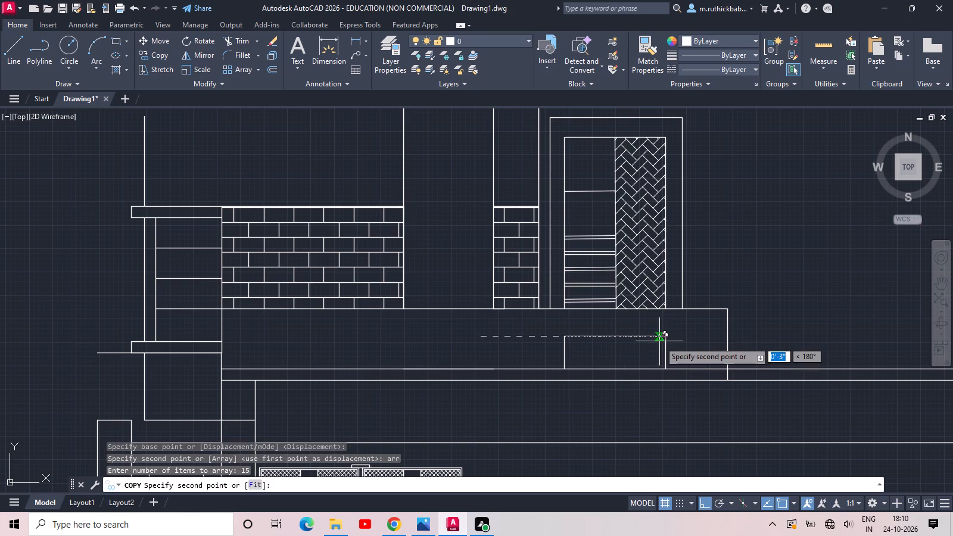
type("f")
key("space")
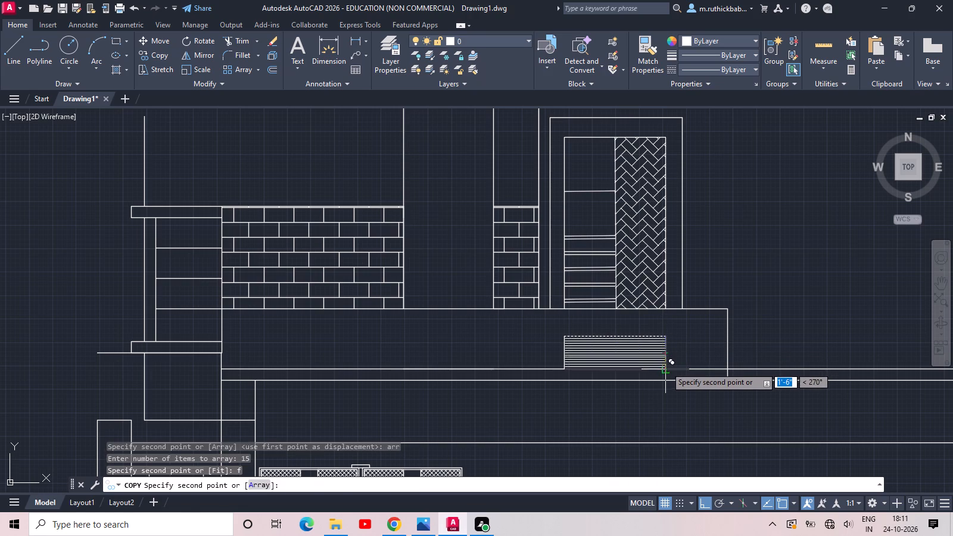
left_click(667, 368)
key("Escape")
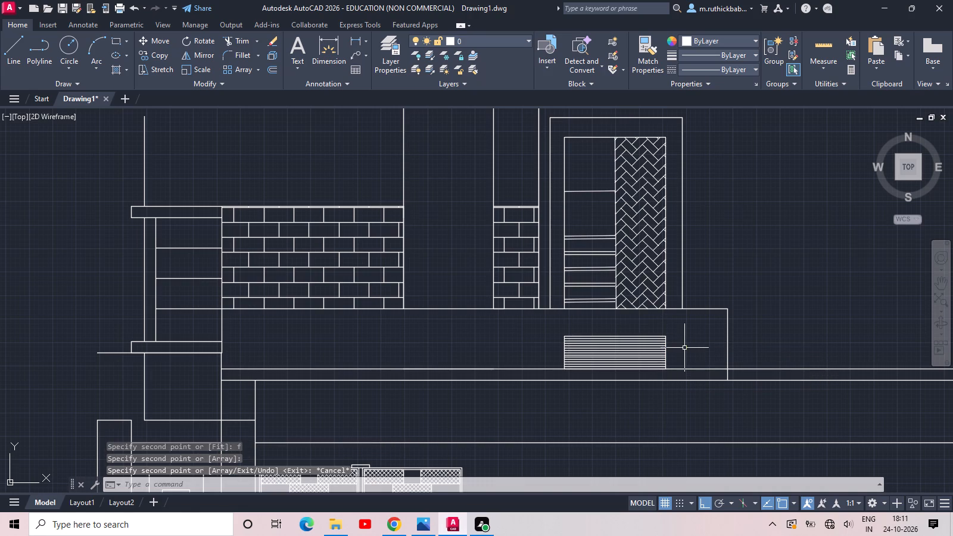
Stretch the brick walls and base to the left, carrying the tall pillar, framed doors and louvred rectangle along.
middle_click_drag(665, 405, 665, 316)
scroll(665, 289, "down", 1)
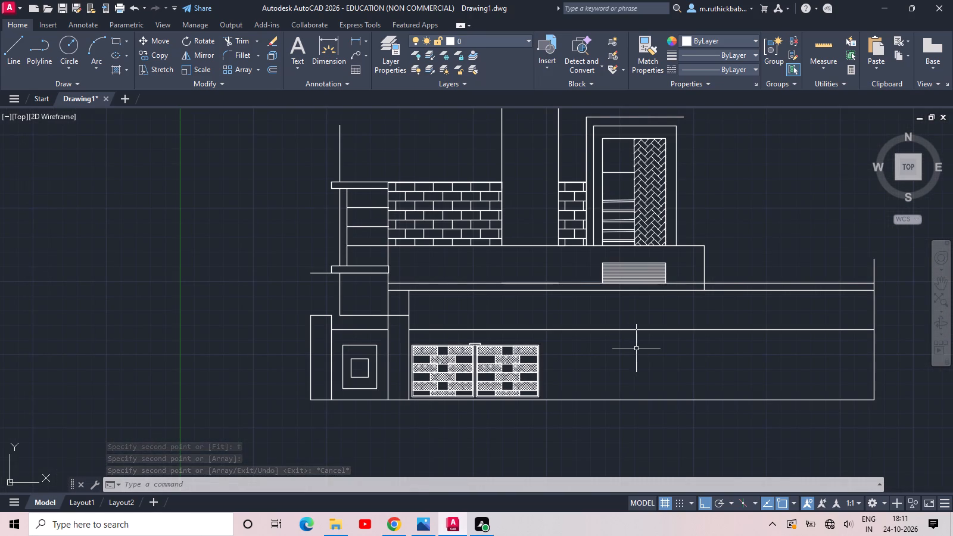
scroll(643, 368, "down", 1)
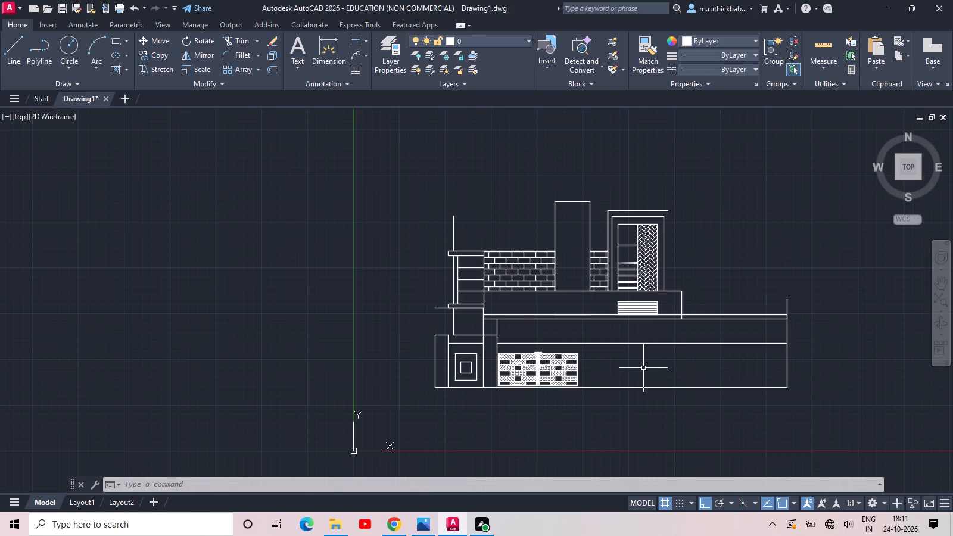
scroll(643, 368, "up", 1)
scroll(657, 329, "down", 1)
middle_click_drag(657, 329, 603, 356)
scroll(604, 352, "up", 1)
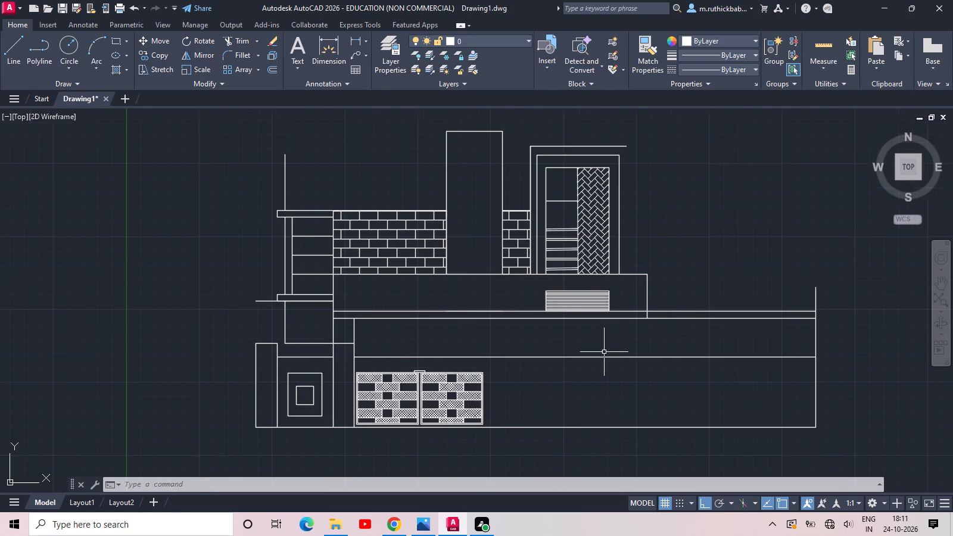
left_click(157, 67)
left_click(669, 123)
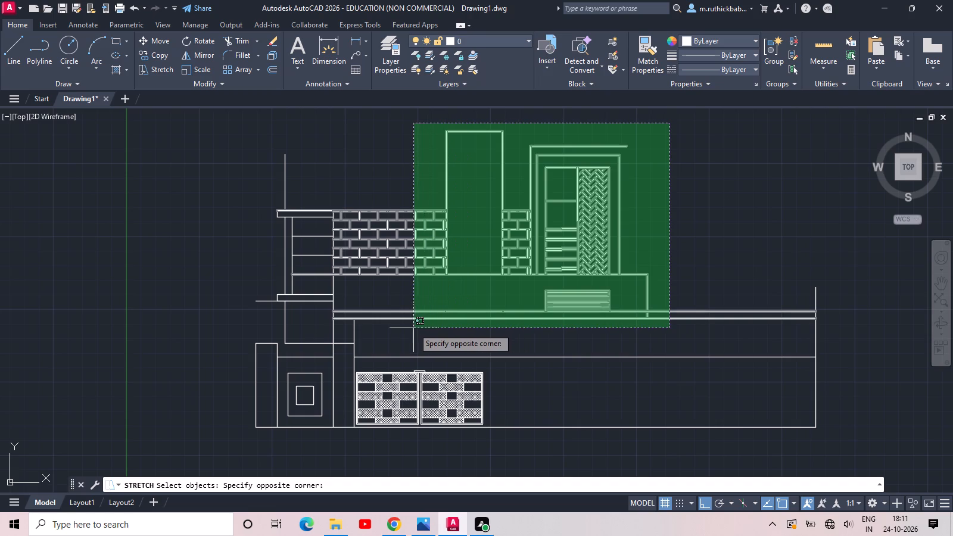
left_click(409, 330)
key("space")
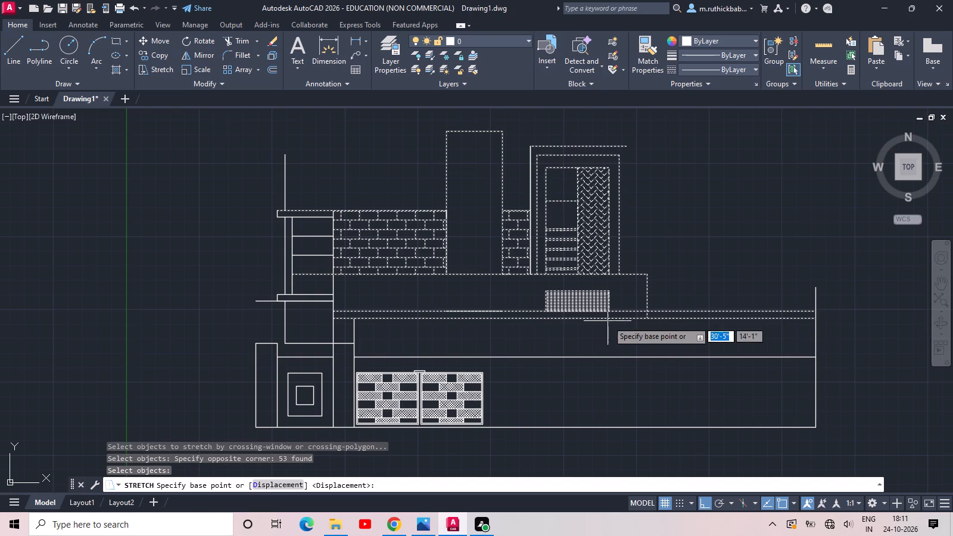
left_click(648, 320)
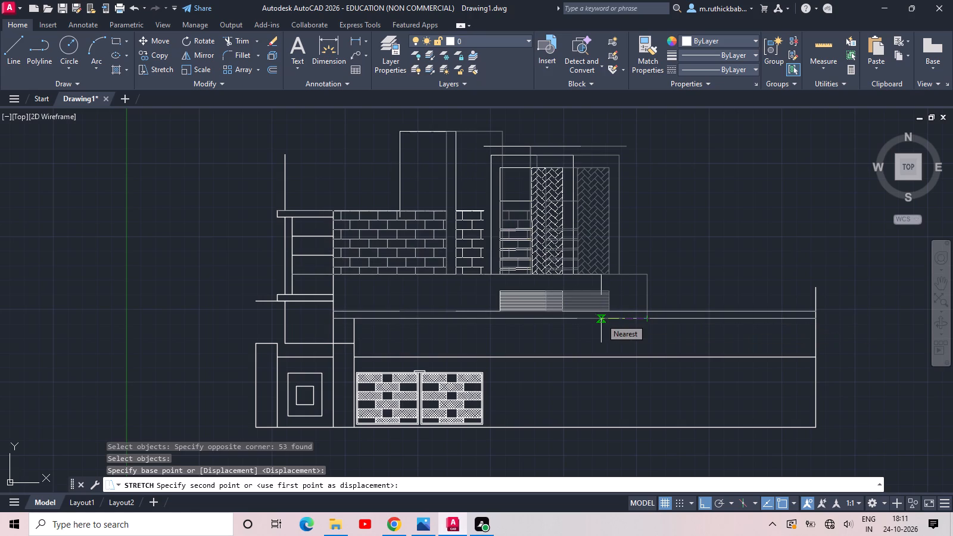
left_click(597, 319)
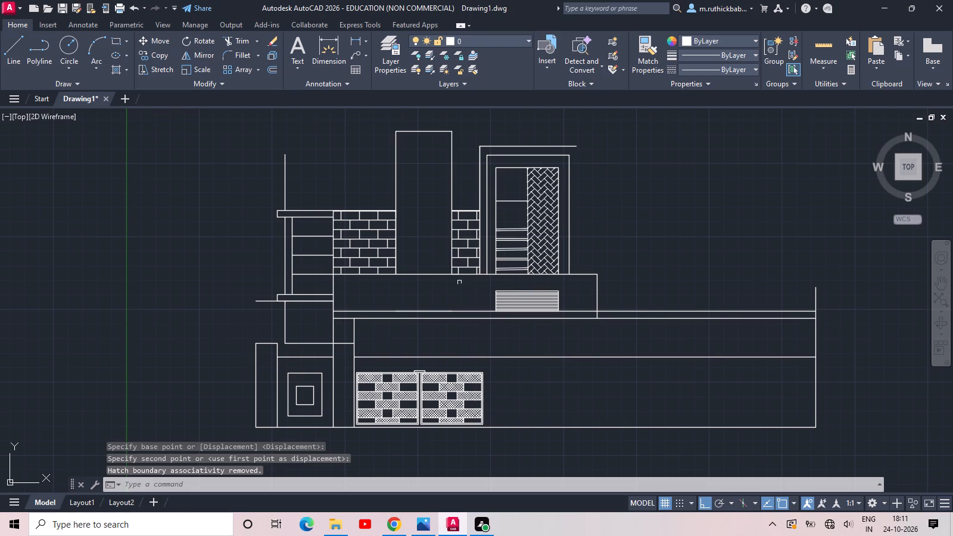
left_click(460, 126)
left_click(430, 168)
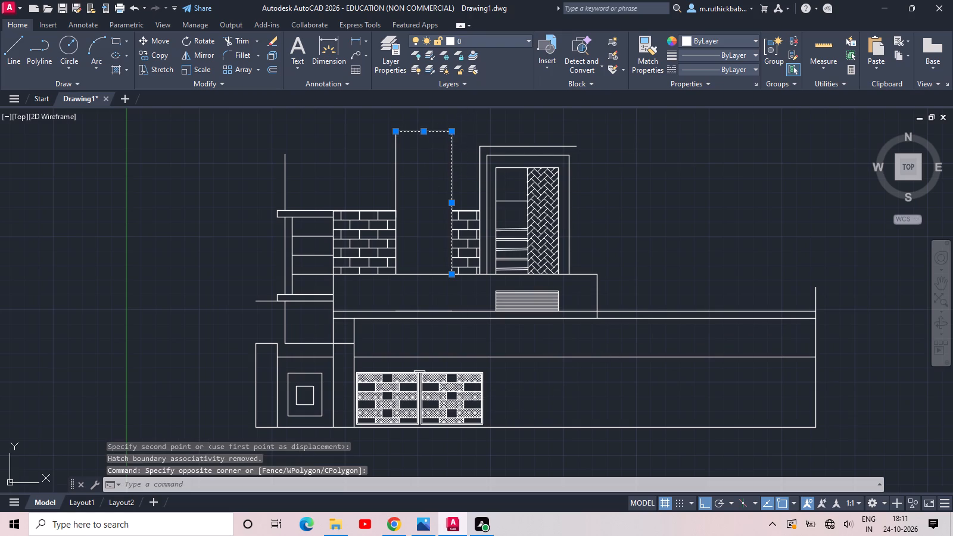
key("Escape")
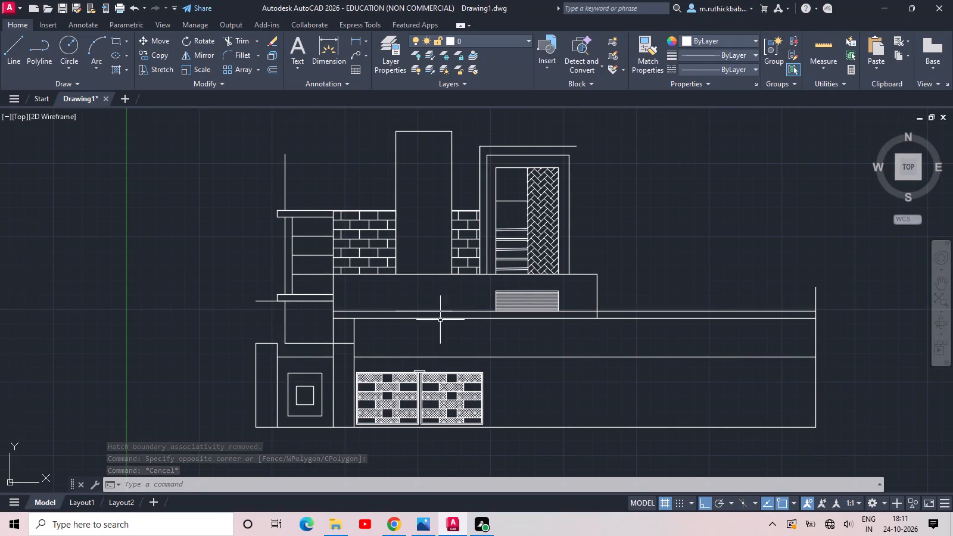
Move the tall pillar's edge beside the wider brick wall about 1'-2" inward to narrow the pillar.
left_click(397, 187)
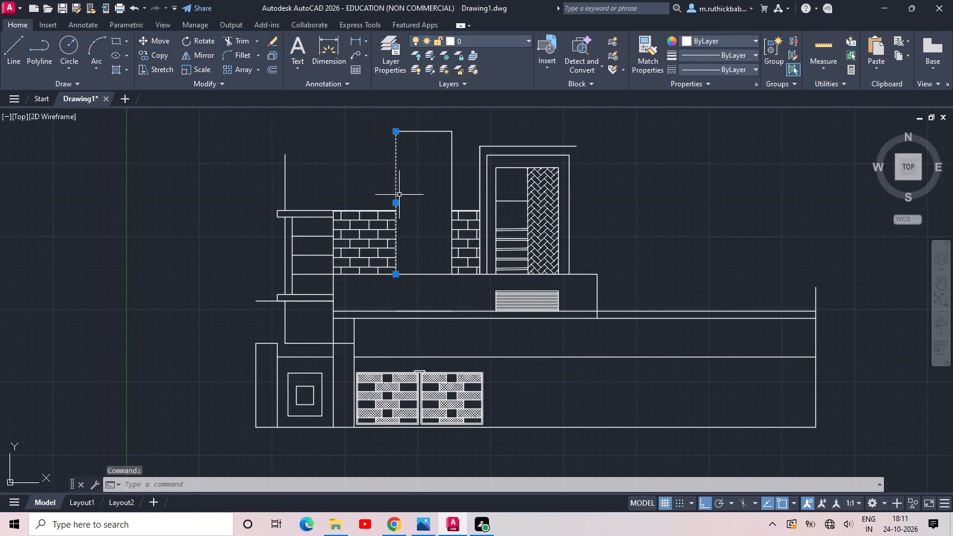
left_click(397, 205)
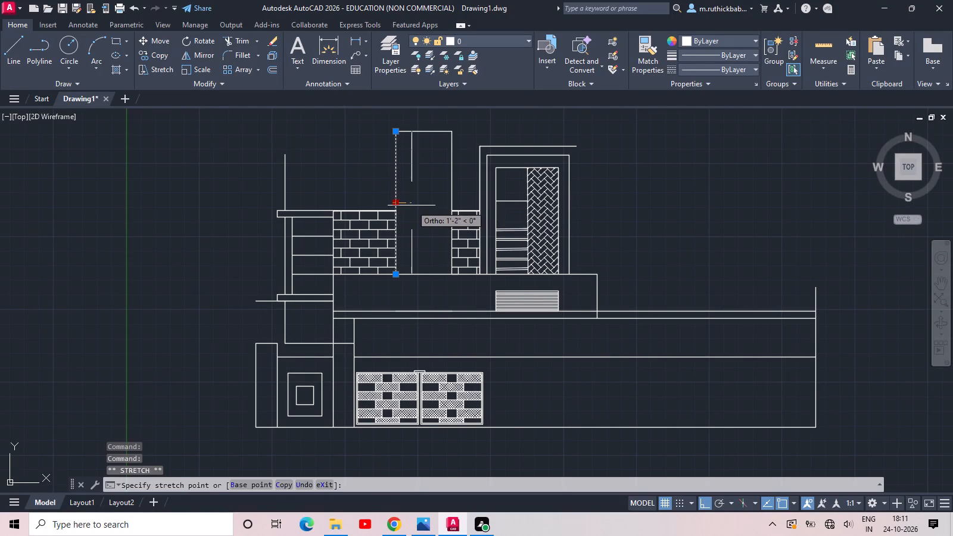
left_click(412, 205)
key("Escape")
Trim the leftover piece of the pillar's top line that overhangs its moved edge.
key("t")
type("r")
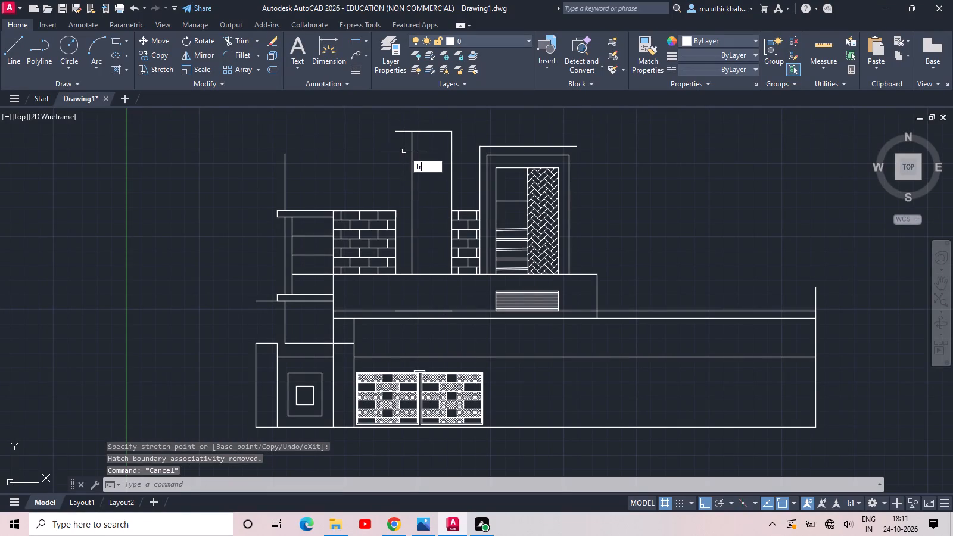
key("space")
key("space")
left_click(406, 155)
left_click(407, 119)
scroll(406, 219, "up", 1)
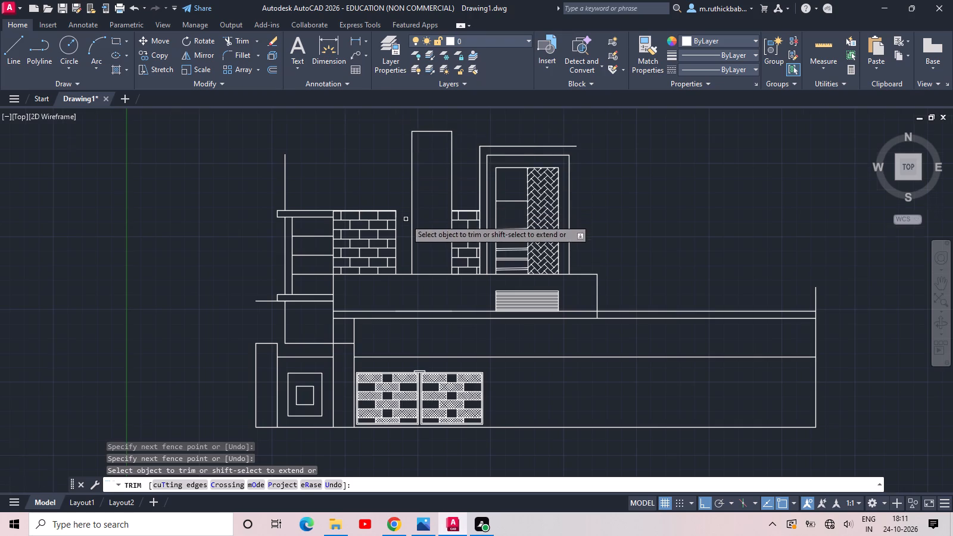
scroll(406, 219, "up", 2)
key("Escape")
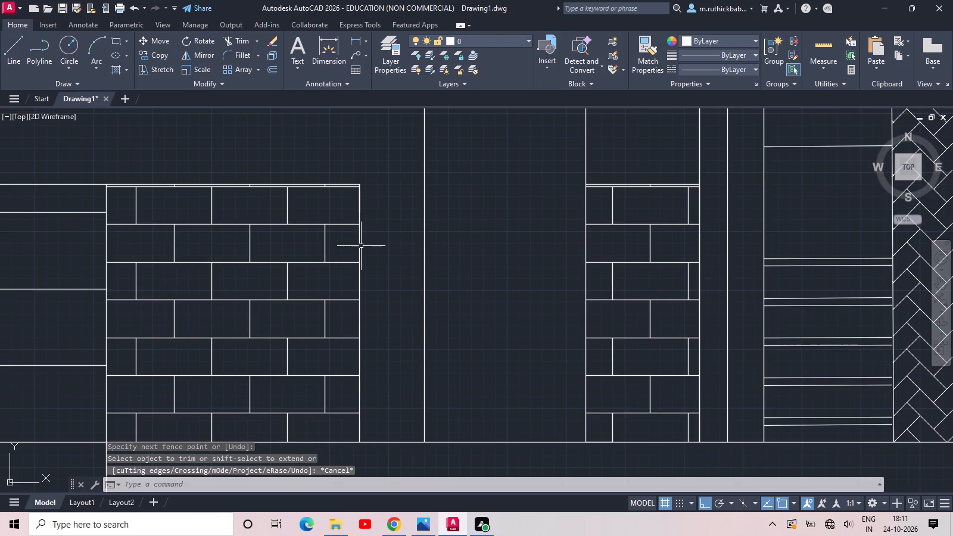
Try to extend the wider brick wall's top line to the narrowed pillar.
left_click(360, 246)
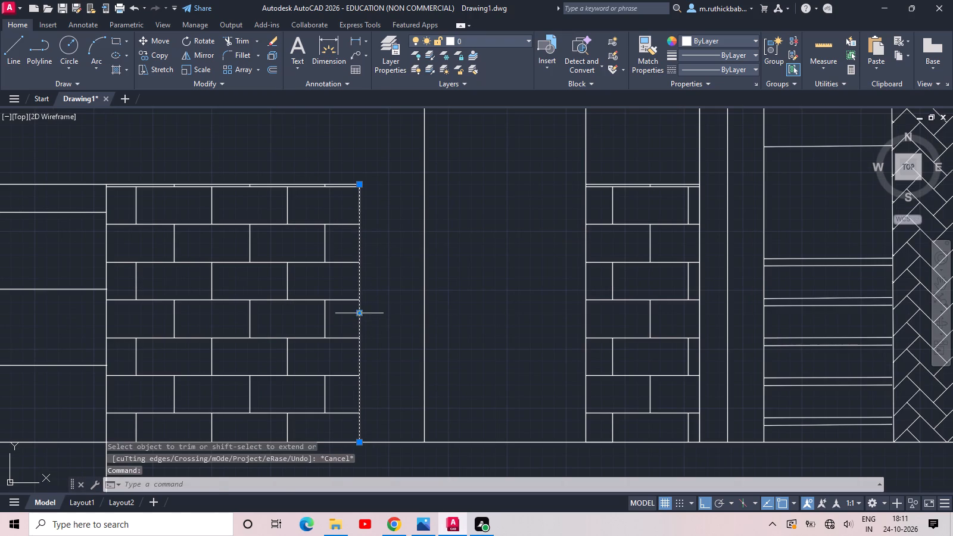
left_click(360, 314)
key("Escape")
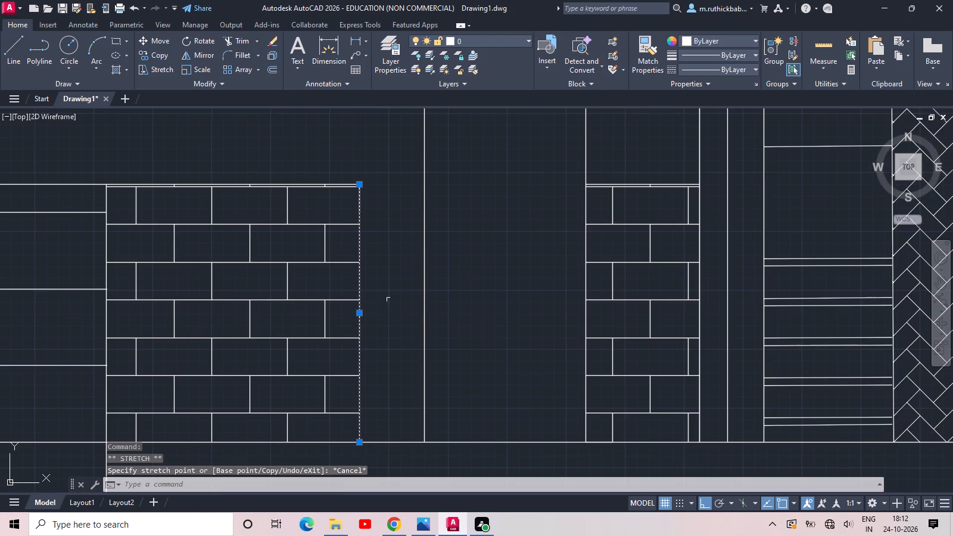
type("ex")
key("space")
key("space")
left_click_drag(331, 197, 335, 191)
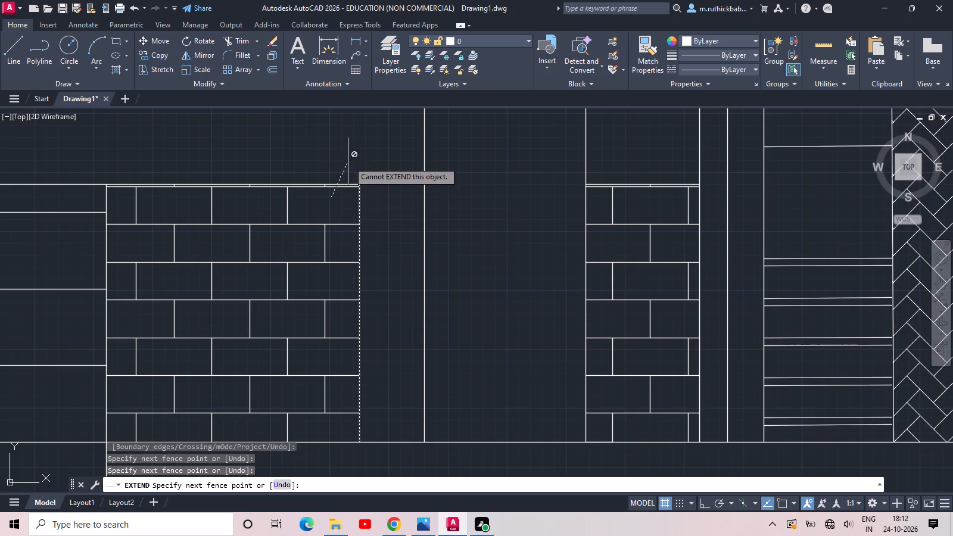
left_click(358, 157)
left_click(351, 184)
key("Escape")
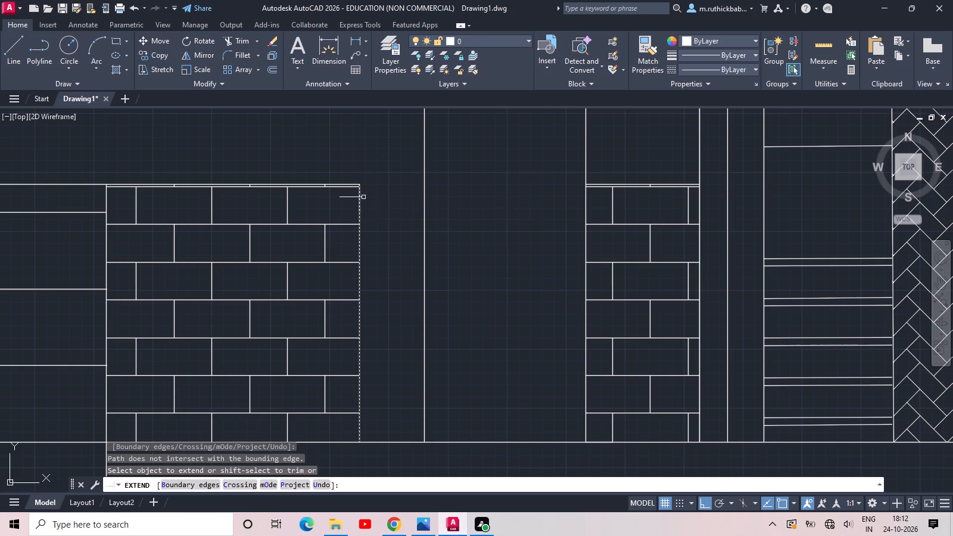
Delete the wider brick wall's old end lines next to the pillar and its brick hatch.
left_click(368, 202)
left_click(335, 203)
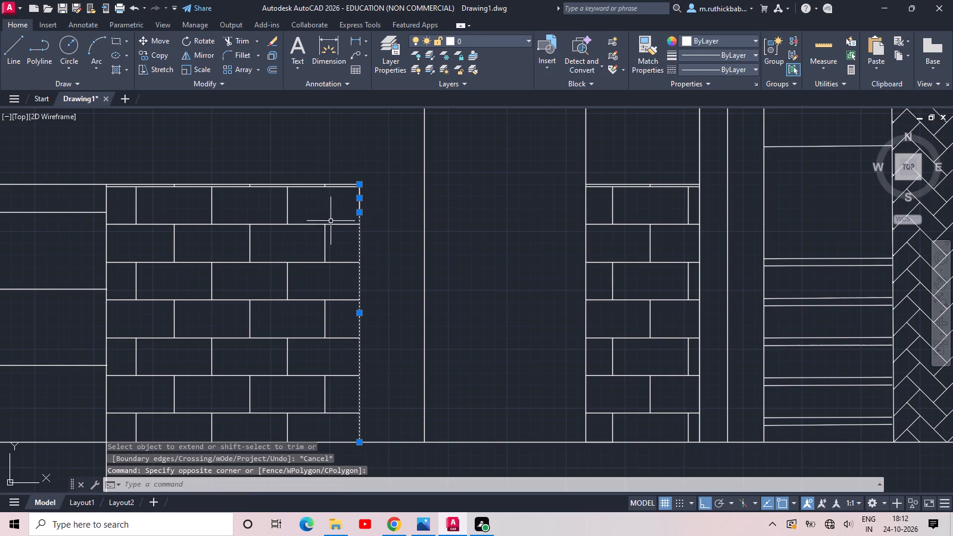
key("Delete")
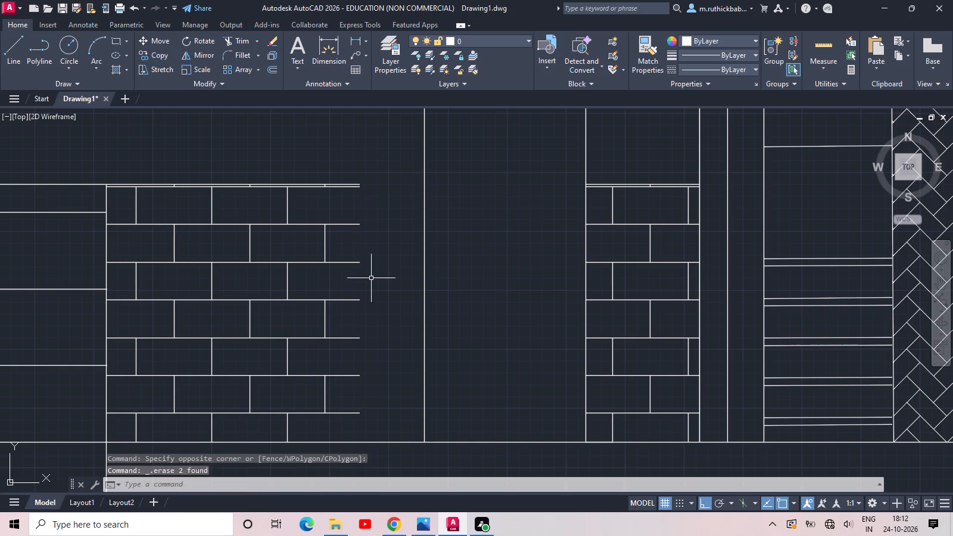
left_click_drag(372, 275, 340, 268)
left_click(228, 221)
key("Delete")
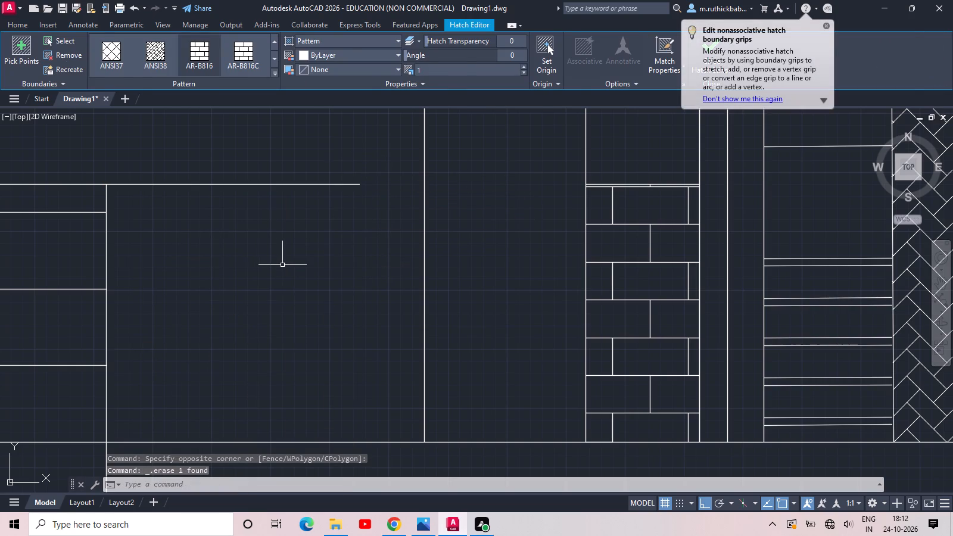
Extend the emptied wall's top line to the pillar's moved edge.
key("e")
key("x")
key("space")
key("space")
left_click(356, 204)
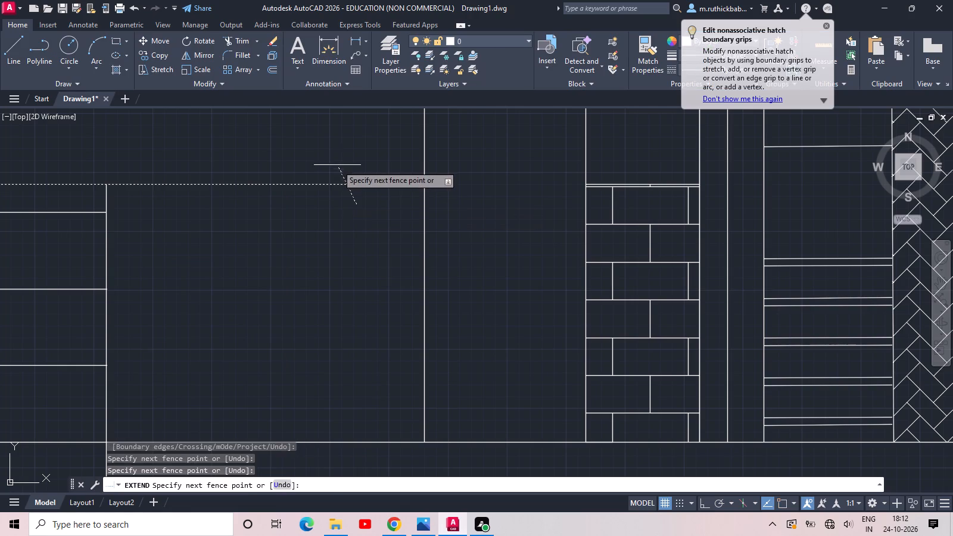
left_click(337, 164)
key("Escape")
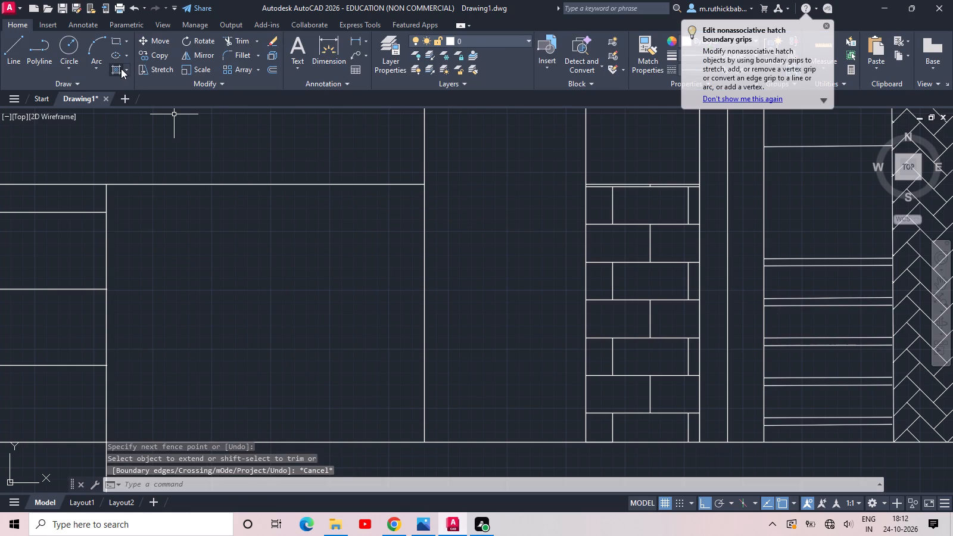
Hatch the widened wall area beside the pillar with the AR-B816 brick pattern.
left_click(120, 68)
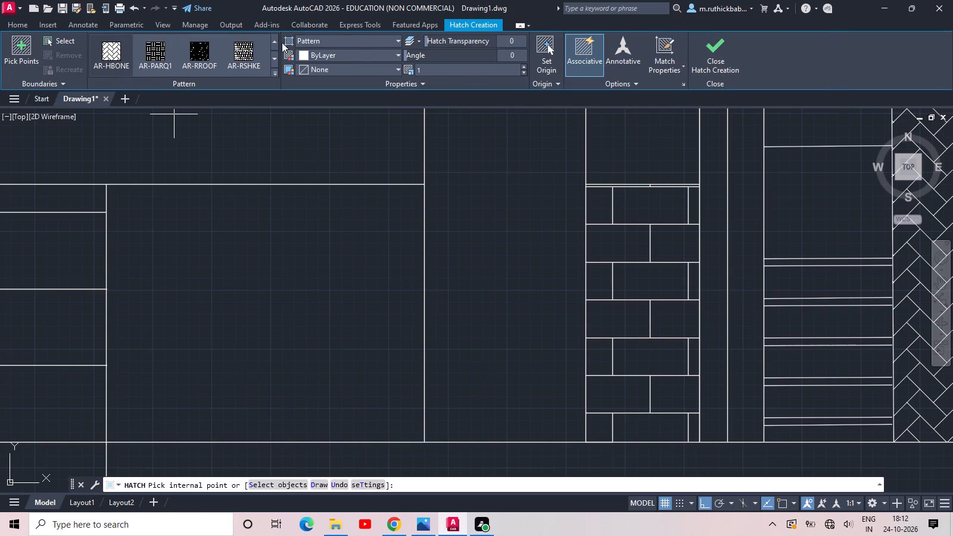
left_click(272, 41)
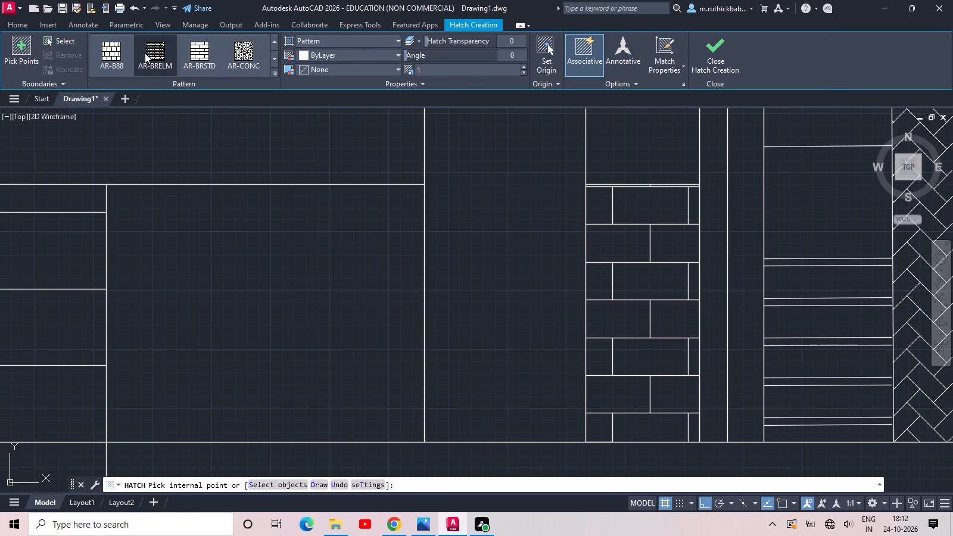
left_click(274, 39)
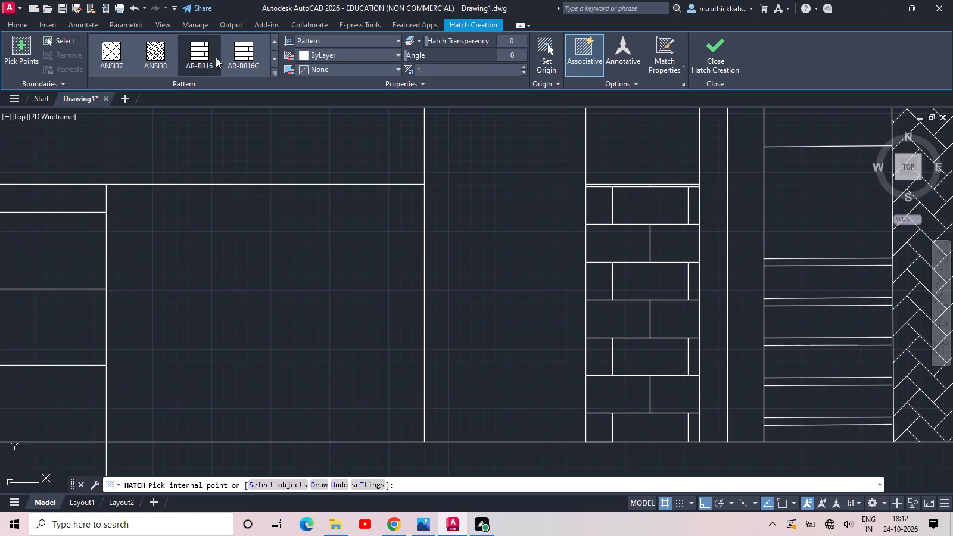
left_click(216, 57)
left_click(273, 272)
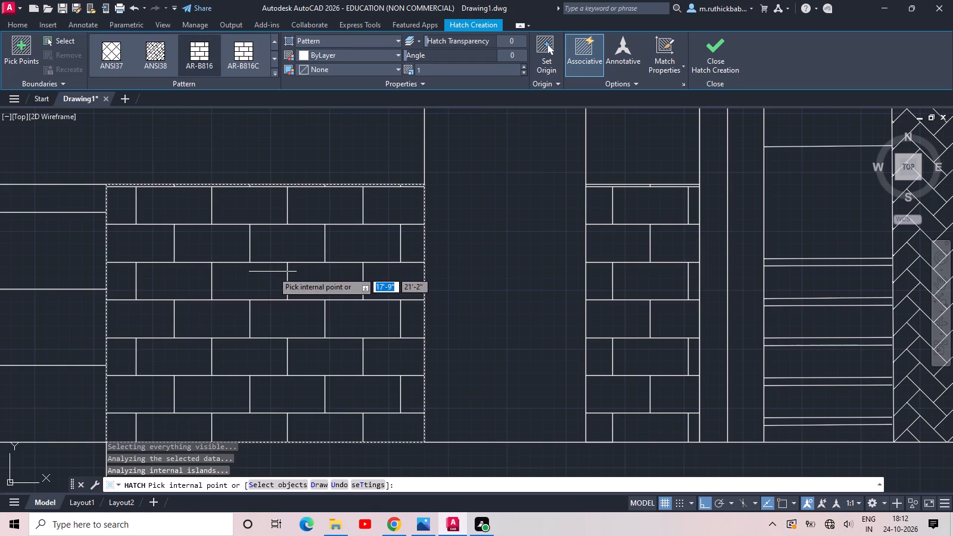
key("Escape")
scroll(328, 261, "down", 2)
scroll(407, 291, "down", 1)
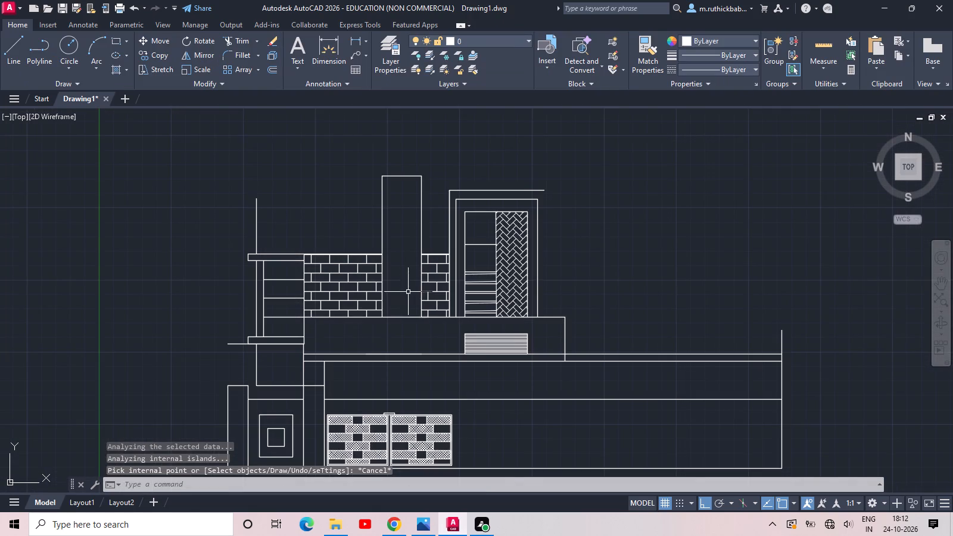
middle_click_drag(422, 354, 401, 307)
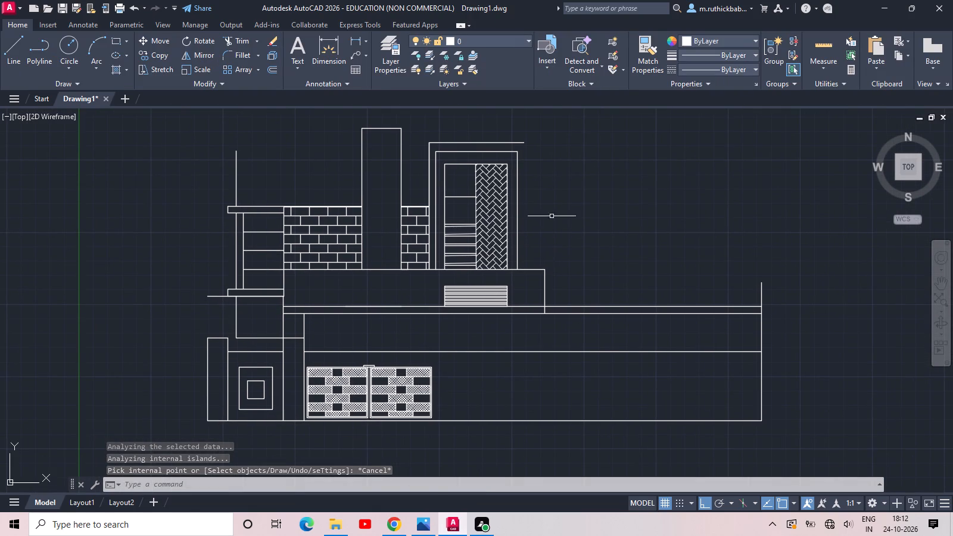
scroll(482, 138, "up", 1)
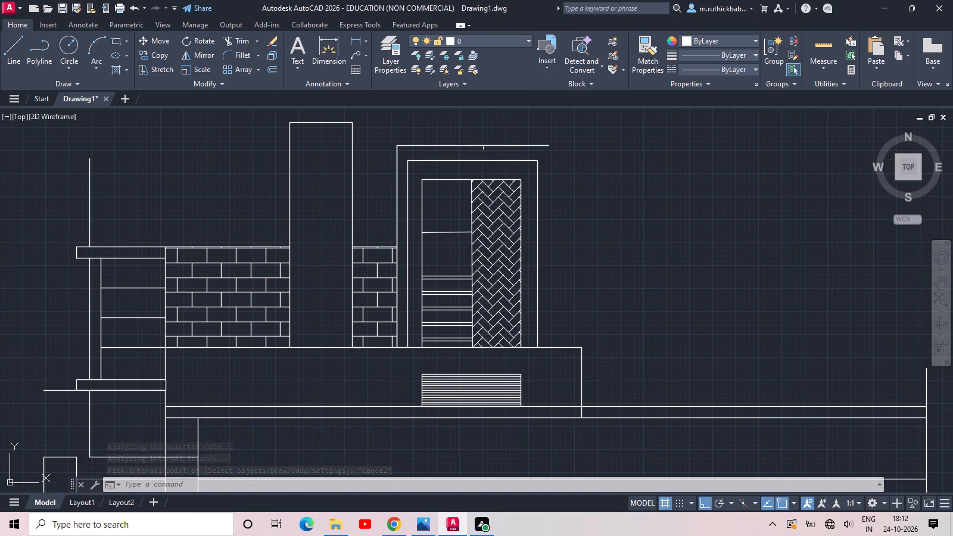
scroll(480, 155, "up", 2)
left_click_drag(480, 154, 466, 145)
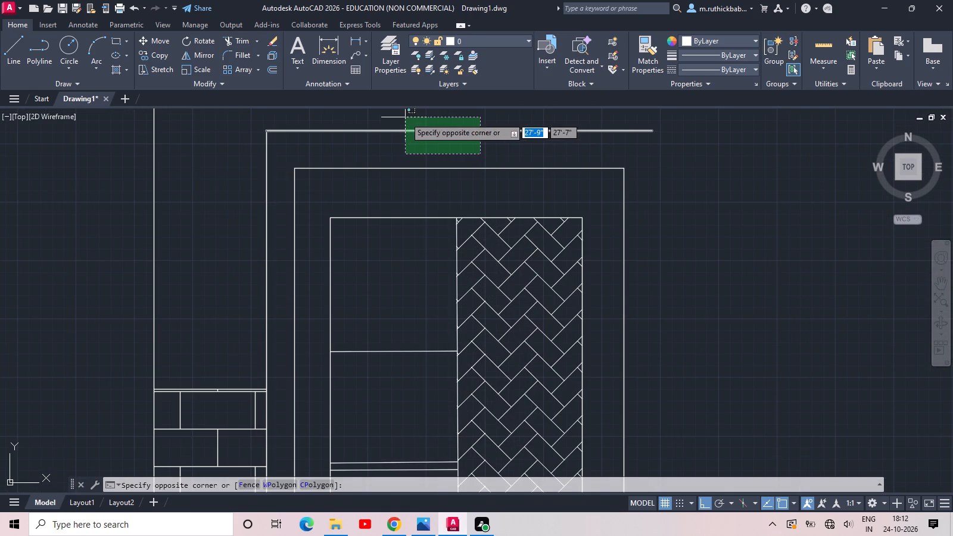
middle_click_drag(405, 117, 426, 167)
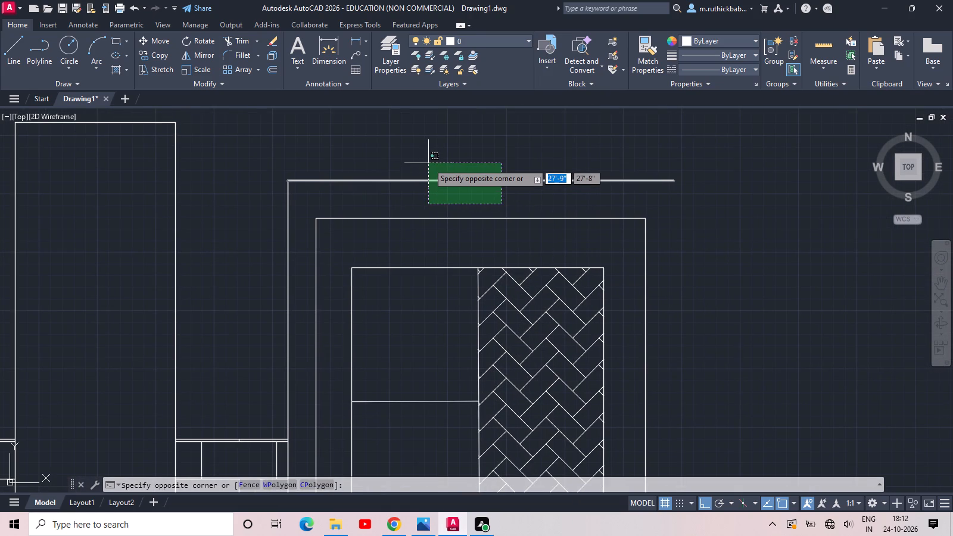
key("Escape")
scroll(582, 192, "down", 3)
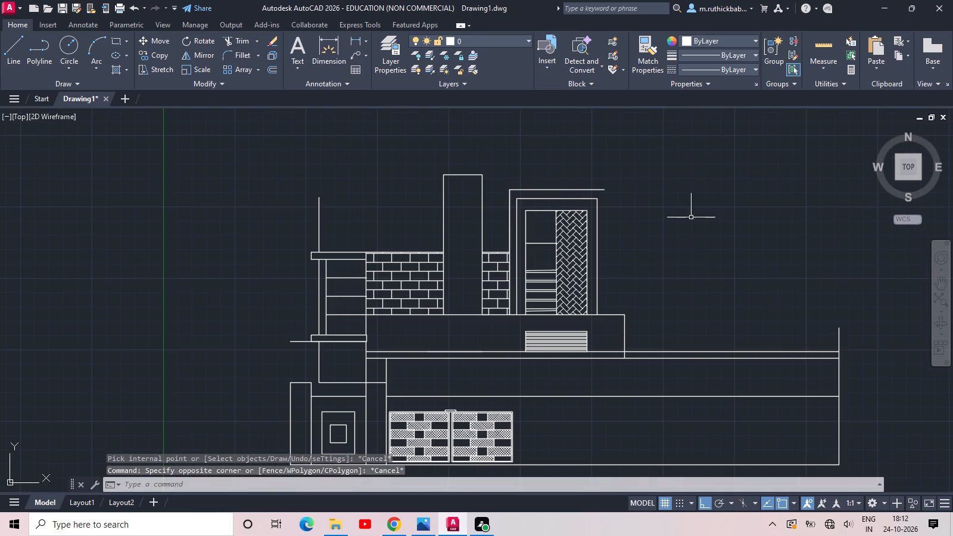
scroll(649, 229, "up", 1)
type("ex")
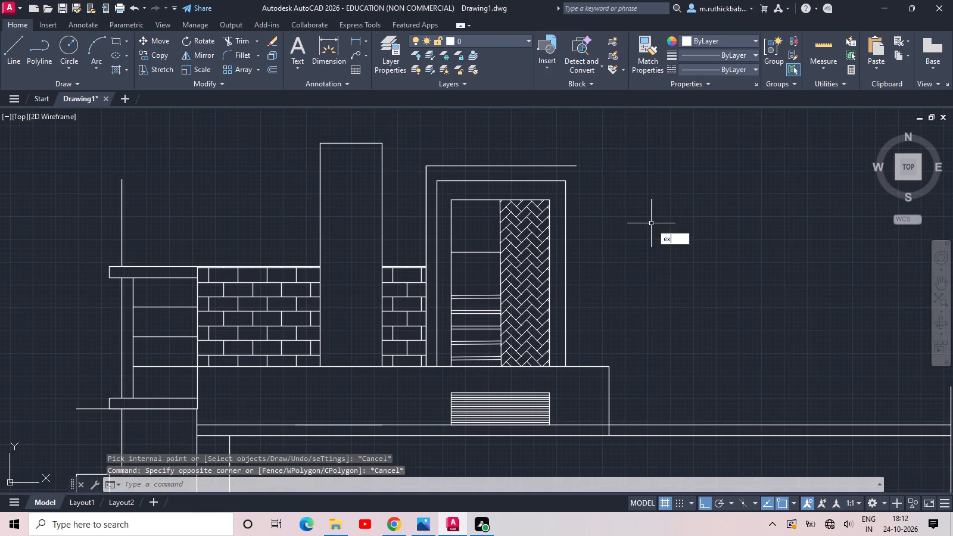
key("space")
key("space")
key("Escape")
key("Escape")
Draw a vertical line from the free end of the door's outermost frame line down to the top of the base.
key("l")
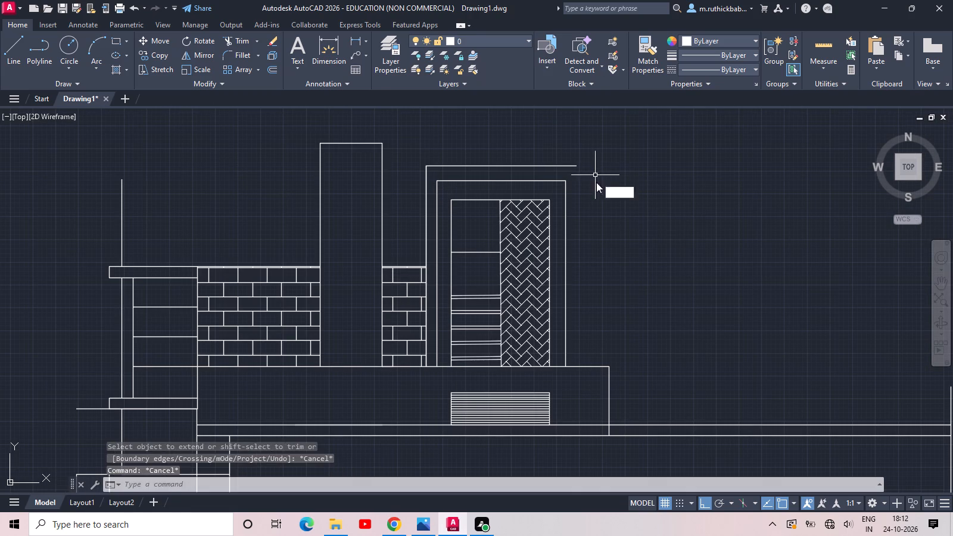
key("space")
left_click(578, 167)
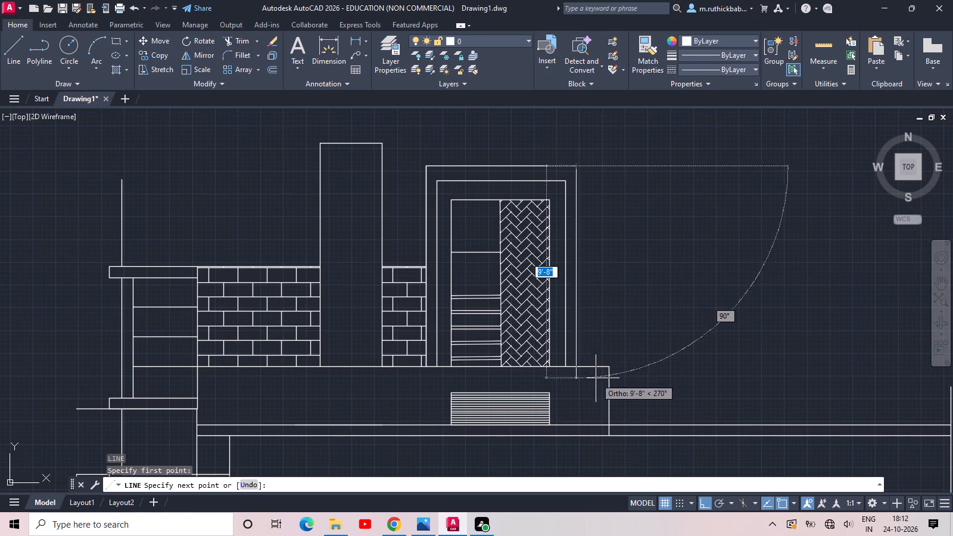
left_click(578, 366)
key("Escape")
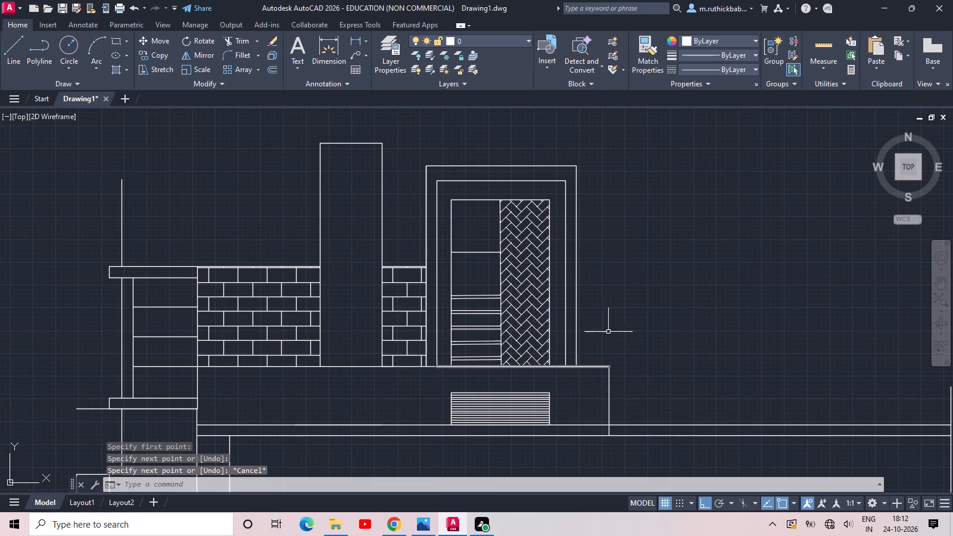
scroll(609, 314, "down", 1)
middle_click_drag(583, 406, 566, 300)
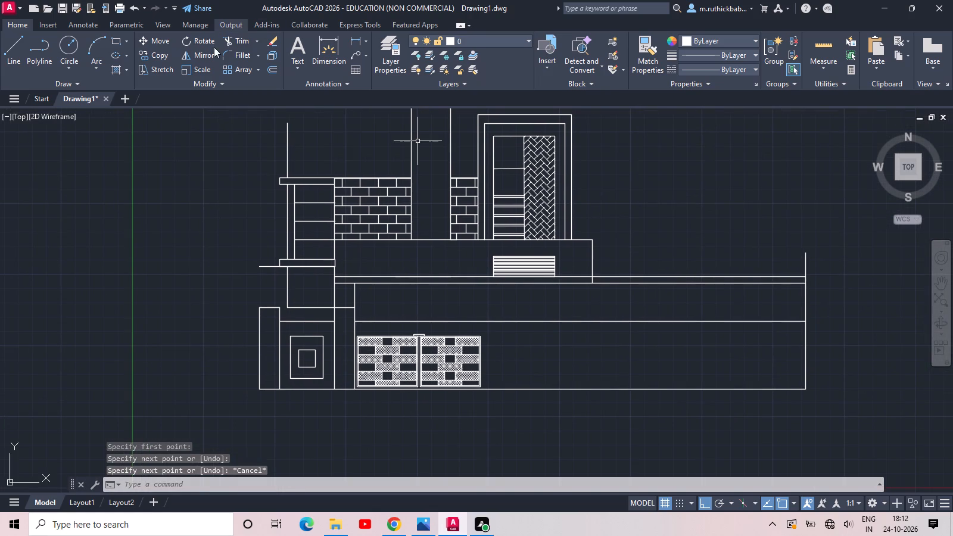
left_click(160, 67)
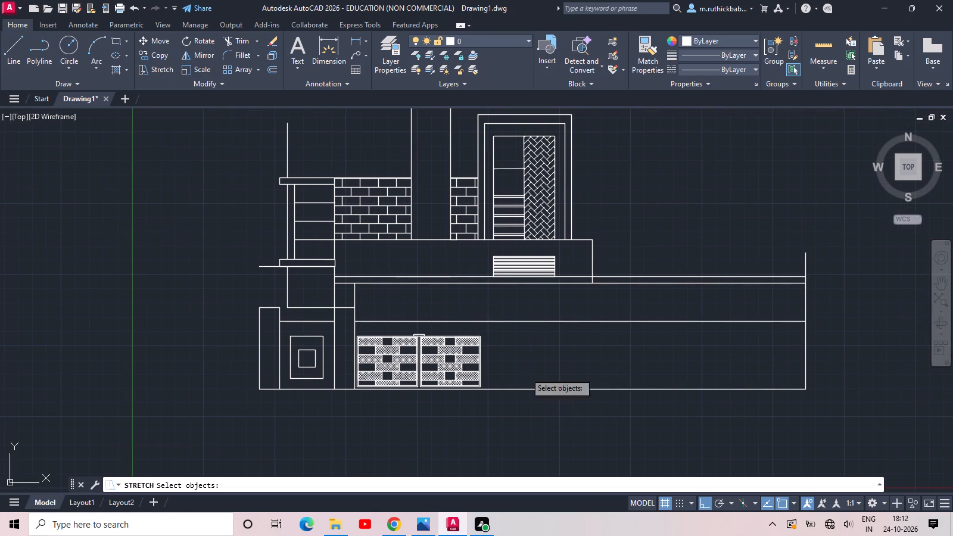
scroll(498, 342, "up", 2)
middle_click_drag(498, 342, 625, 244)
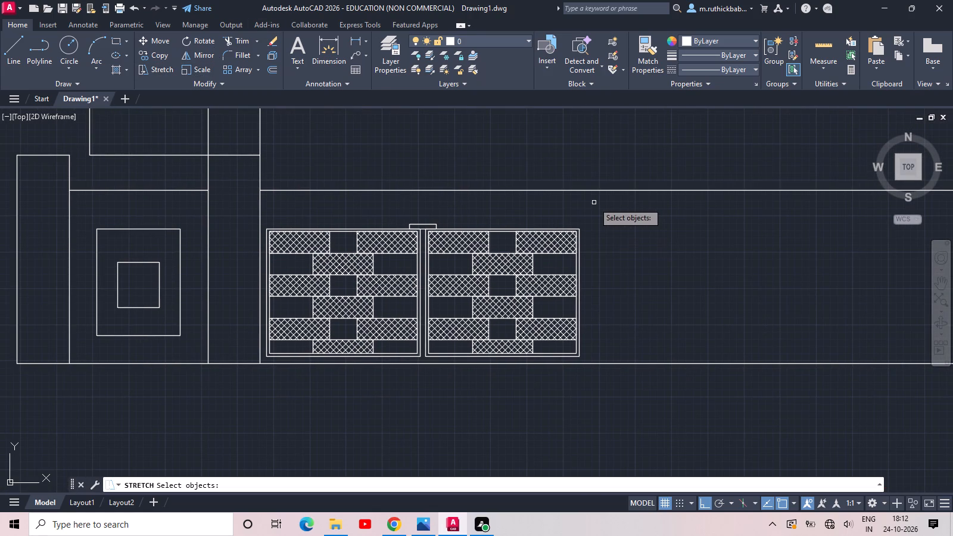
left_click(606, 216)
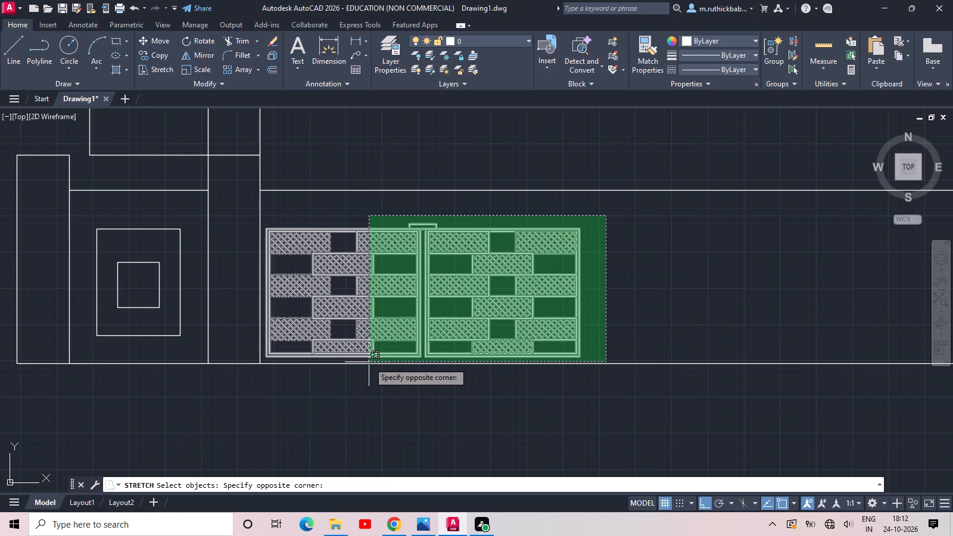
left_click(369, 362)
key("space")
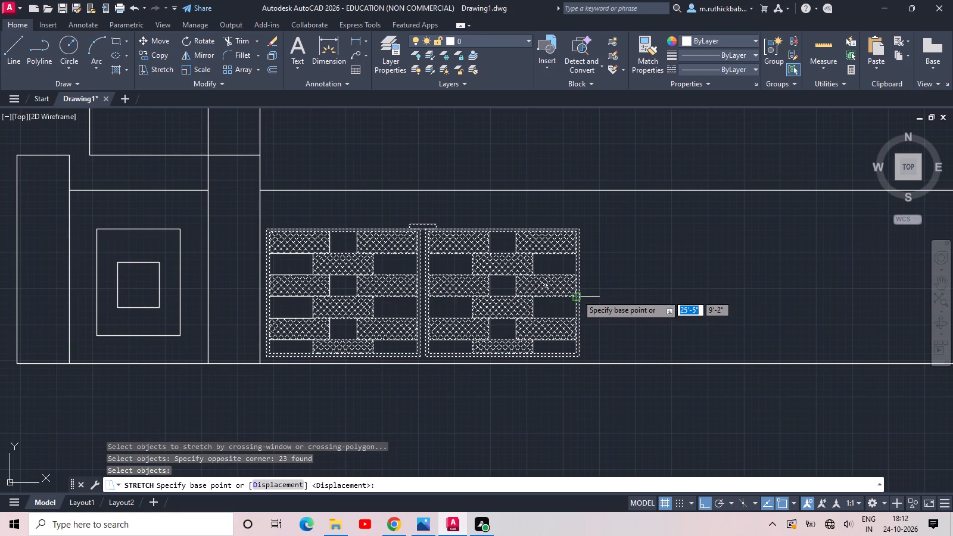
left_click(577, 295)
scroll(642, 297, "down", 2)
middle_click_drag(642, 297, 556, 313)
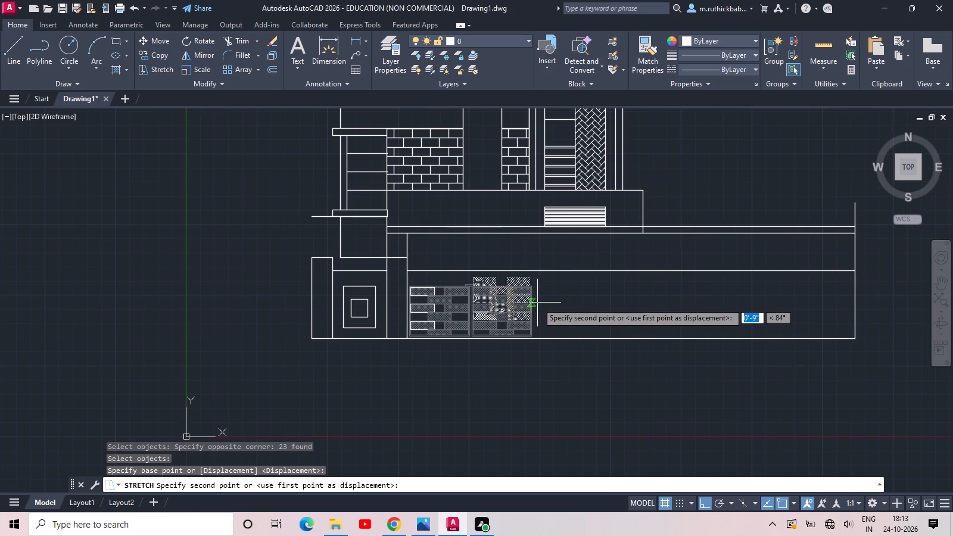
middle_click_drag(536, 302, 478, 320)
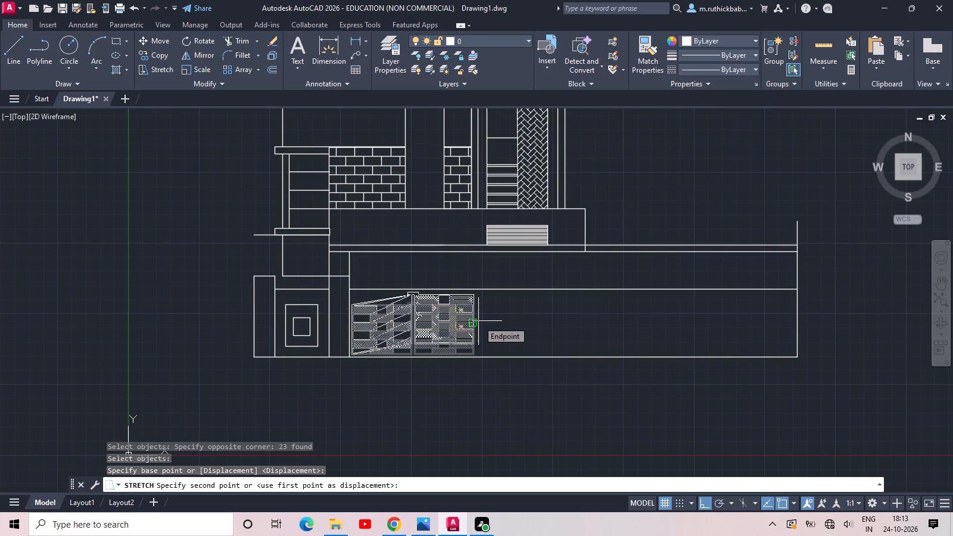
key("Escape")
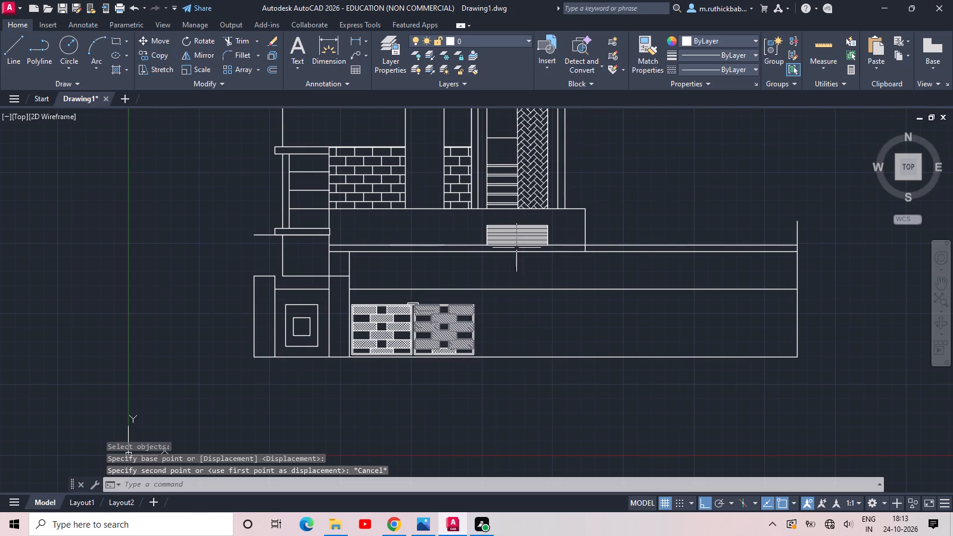
Extend the door's inner frame line nearest the narrow brick wall down through the base and slab to the ground line.
scroll(506, 185, "up", 2)
scroll(450, 218, "down", 1)
scroll(440, 199, "up", 1)
scroll(439, 210, "down", 2)
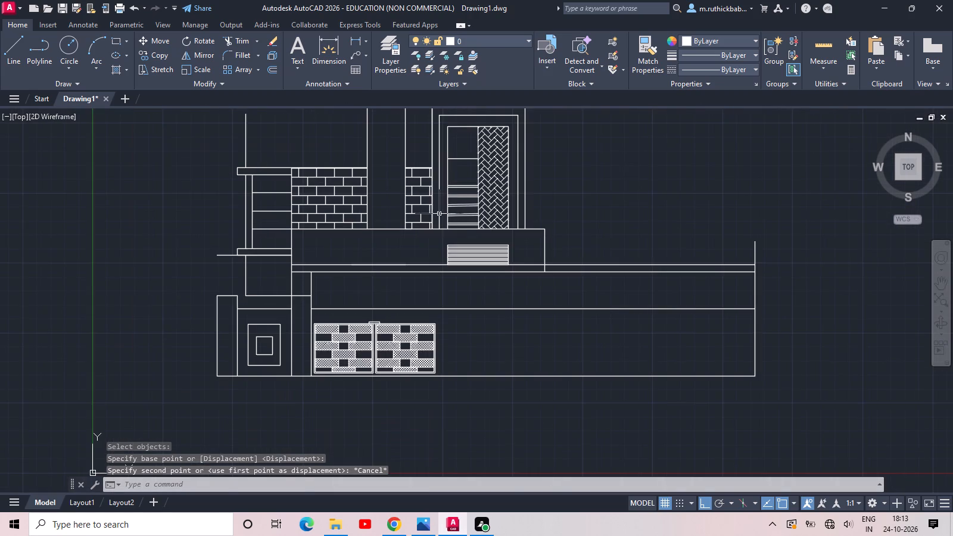
middle_click_drag(443, 194, 433, 264)
scroll(431, 307, "up", 1)
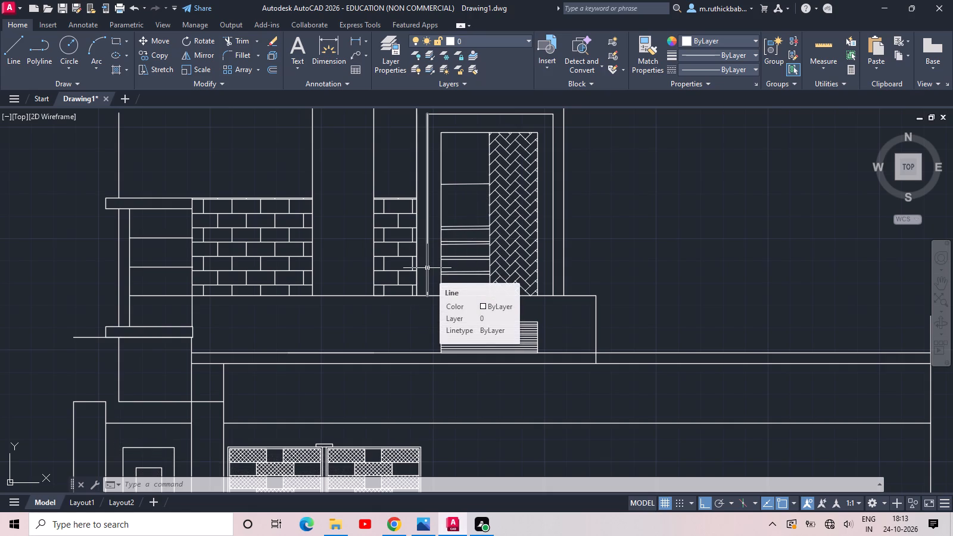
key("e")
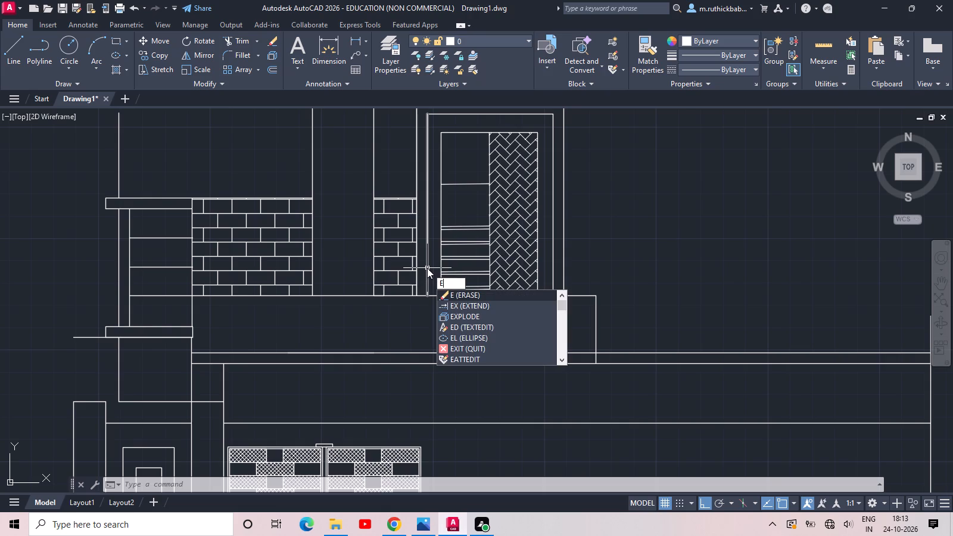
type("x")
key("space")
key("space")
left_click(427, 268)
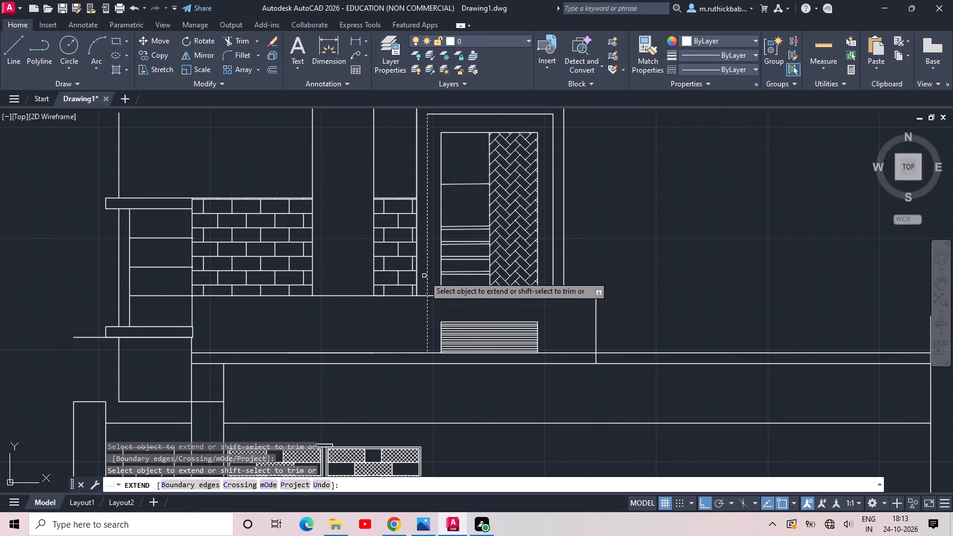
left_click(428, 277)
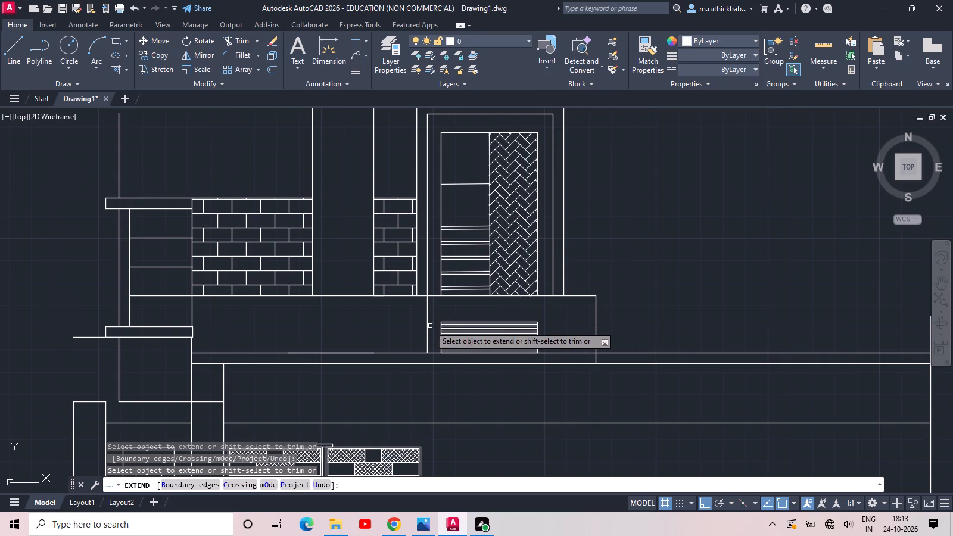
left_click(426, 326)
left_click(428, 355)
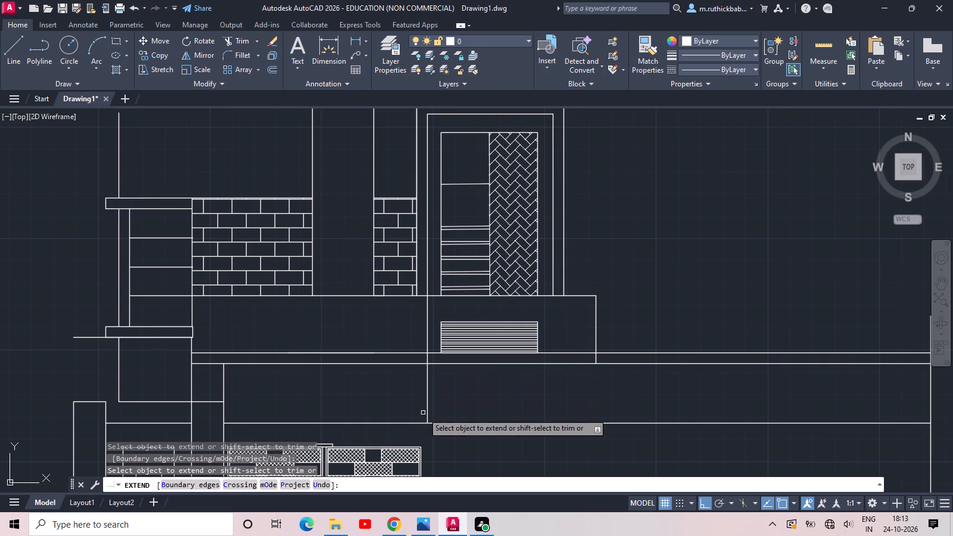
left_click(426, 405)
middle_click_drag(426, 405, 435, 258)
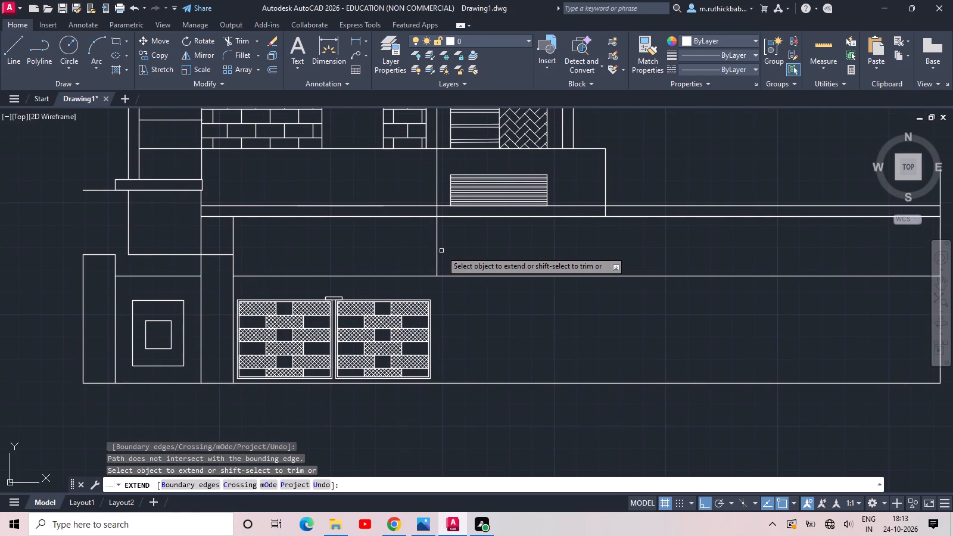
left_click(438, 253)
key("Escape")
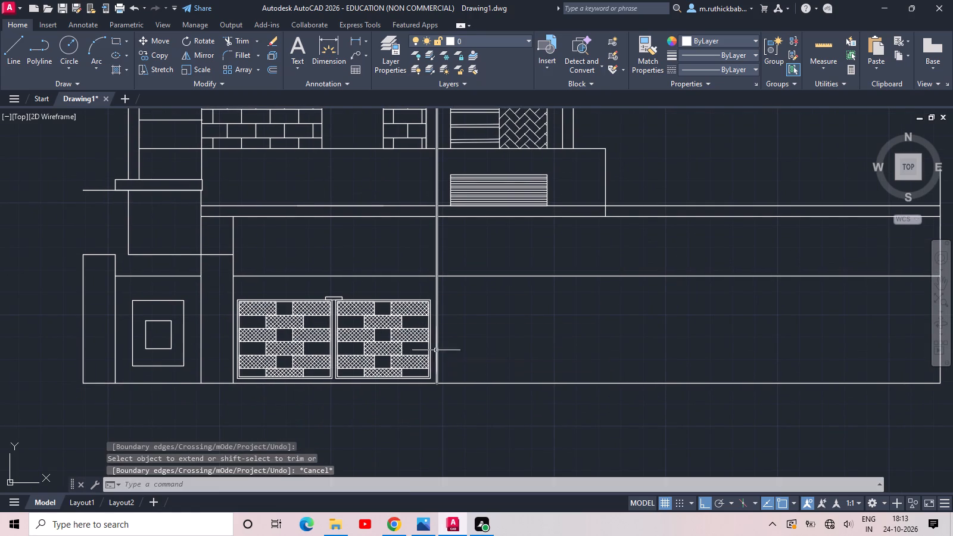
Stretch the double hatched gate about 2 inches horizontally toward the newly extended vertical line.
scroll(435, 368, "up", 3)
scroll(431, 316, "down", 3)
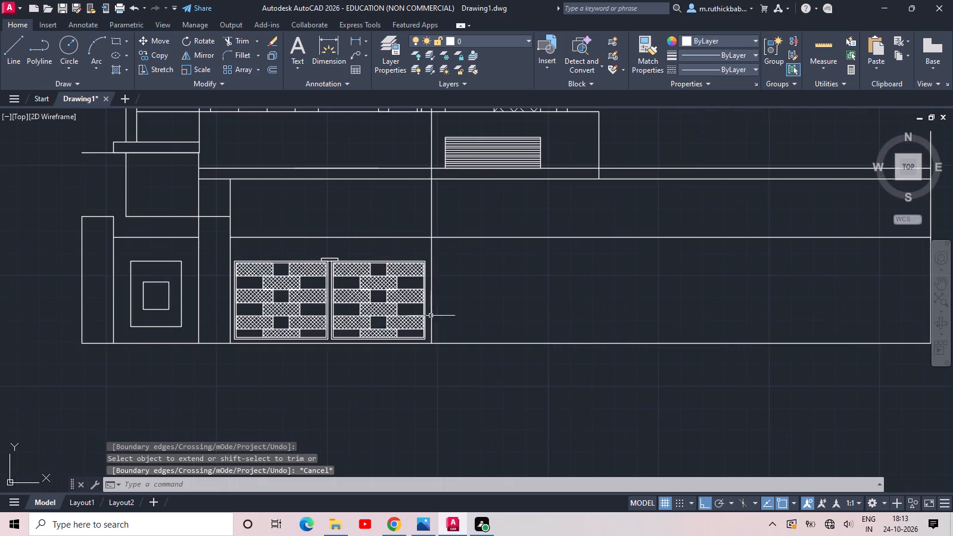
middle_click_drag(428, 314, 522, 299)
left_click(157, 70)
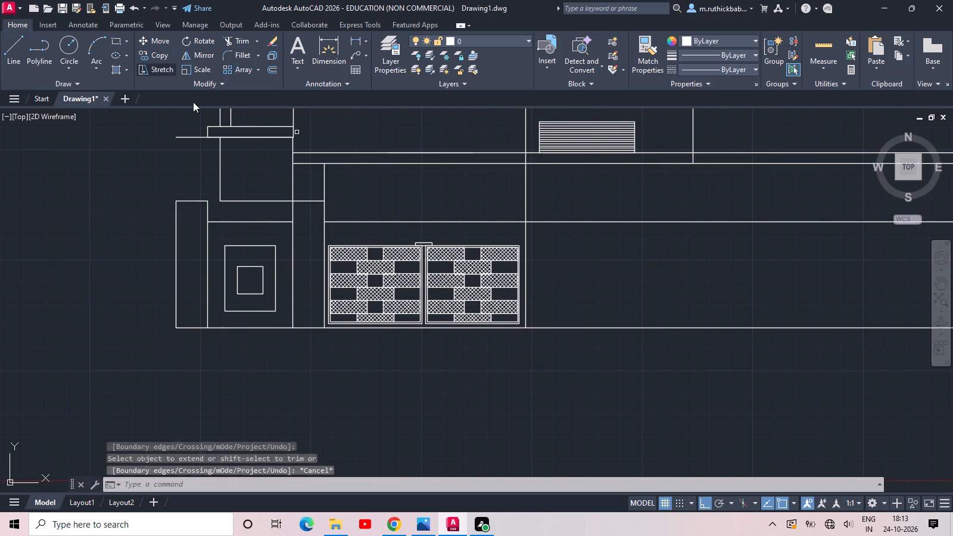
scroll(514, 266, "up", 2)
left_click(530, 198)
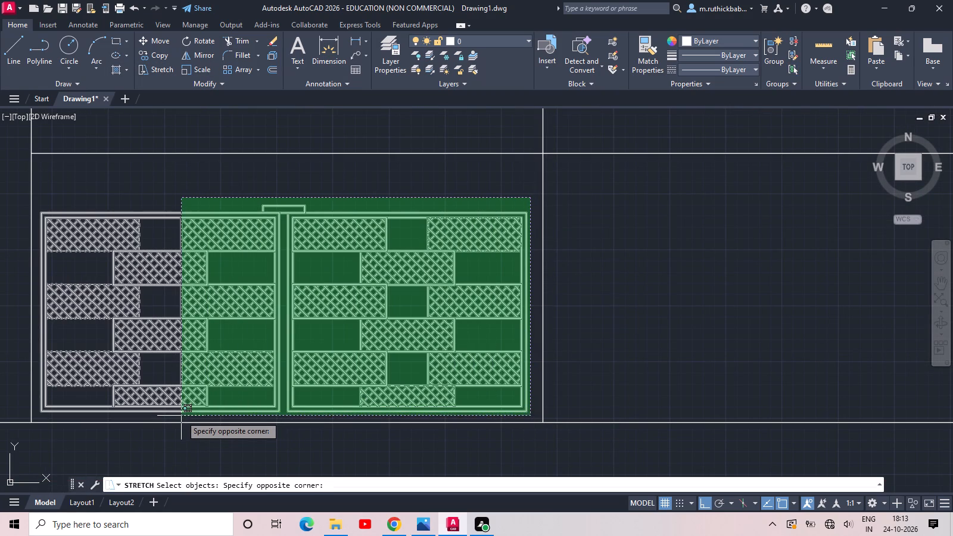
left_click(181, 416)
key("space")
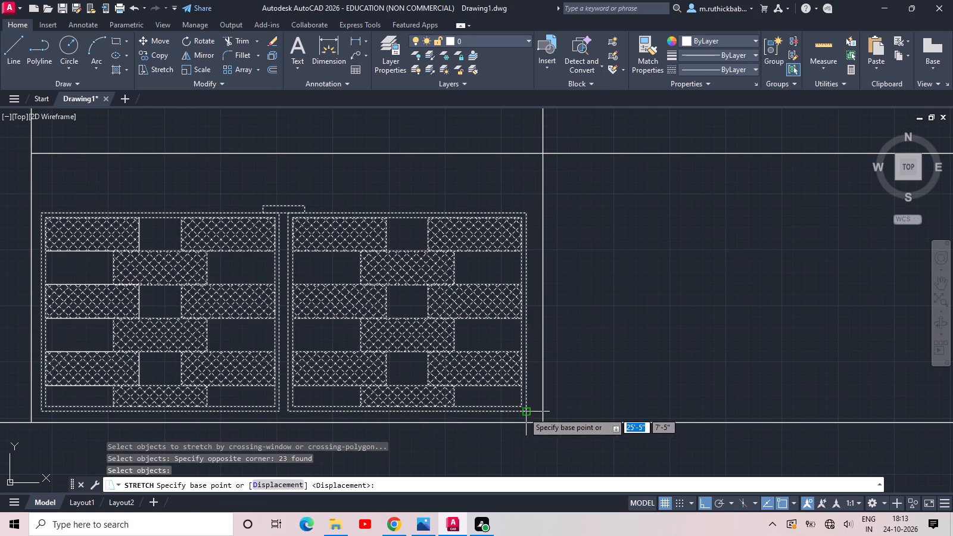
left_click(524, 412)
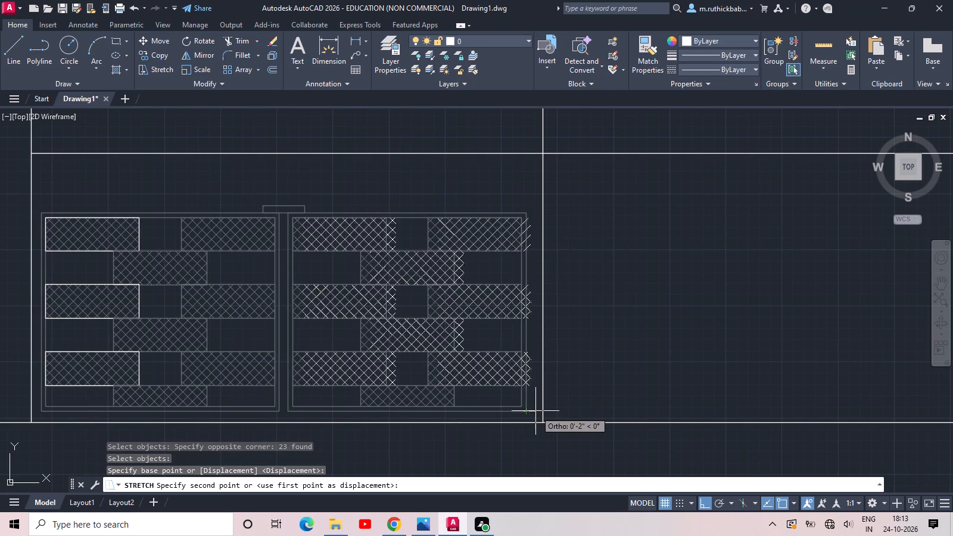
left_click(535, 411)
key("Escape")
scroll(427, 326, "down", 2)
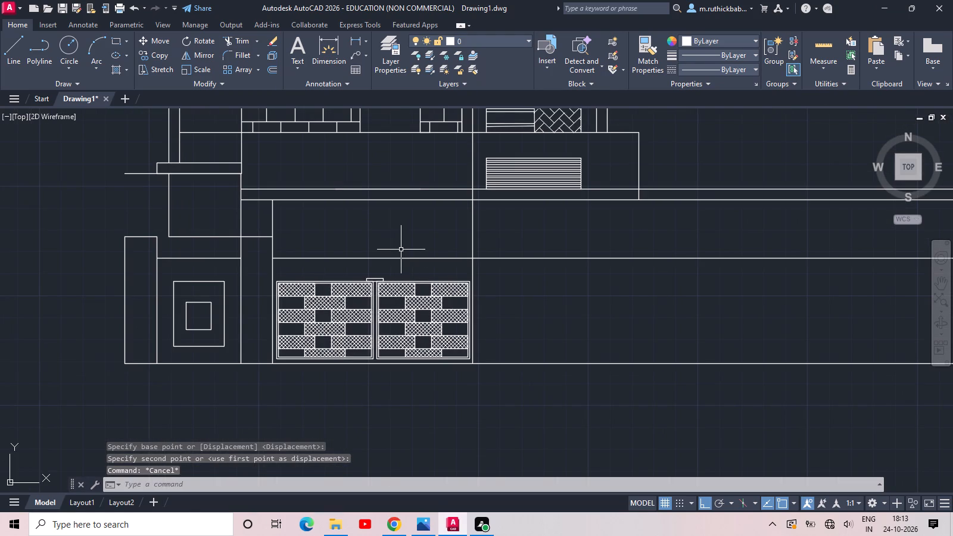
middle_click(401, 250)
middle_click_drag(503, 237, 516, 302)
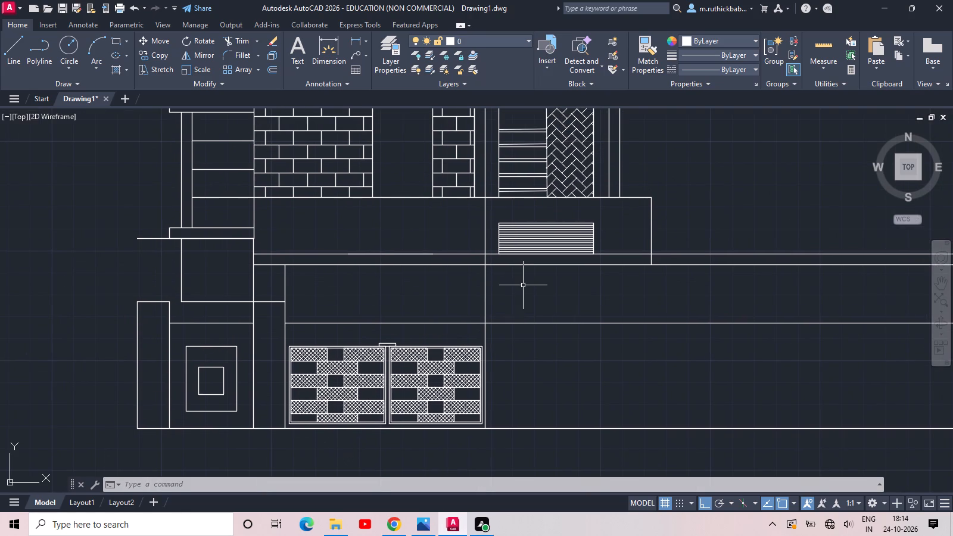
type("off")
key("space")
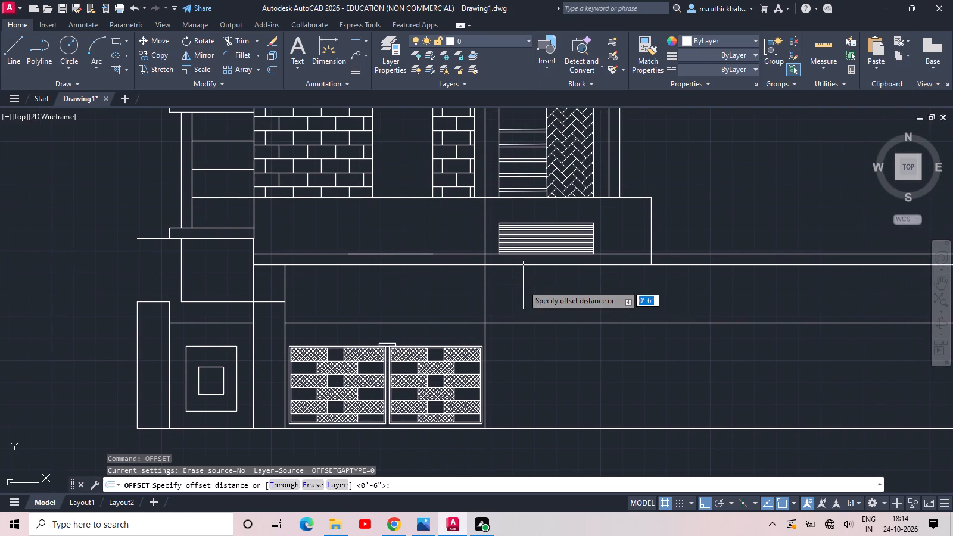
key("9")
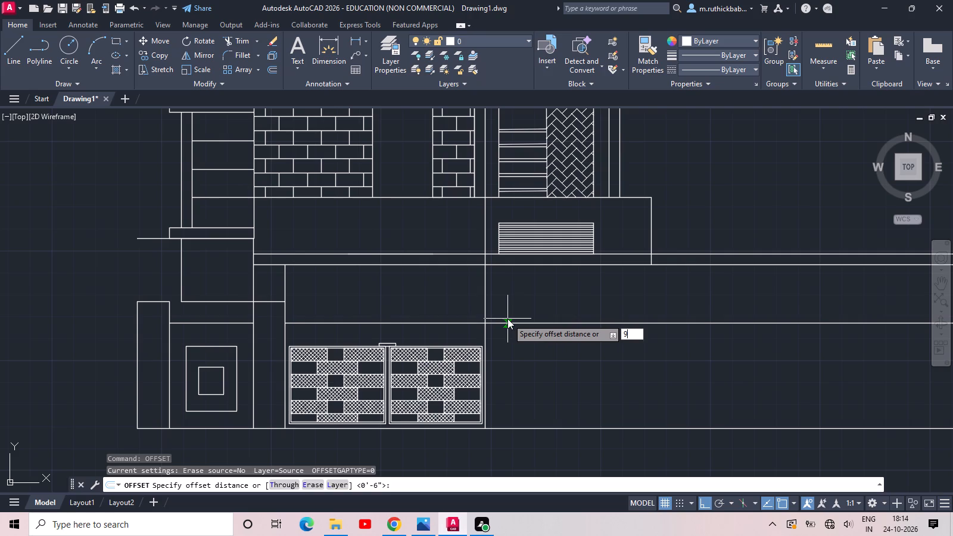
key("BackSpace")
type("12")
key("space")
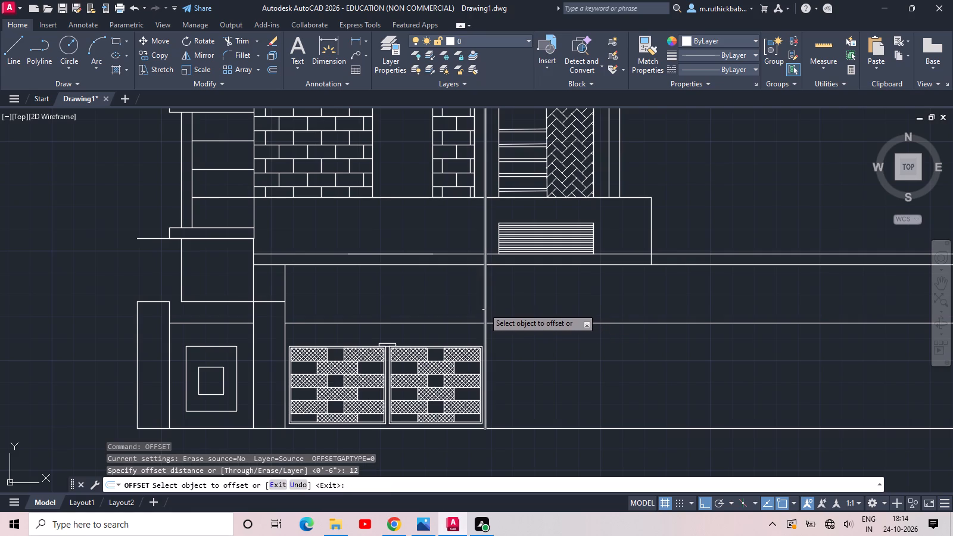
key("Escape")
Trim the extended vertical line out of the slab band and the base beside the louvred vent.
type("tr")
key("space")
key("space")
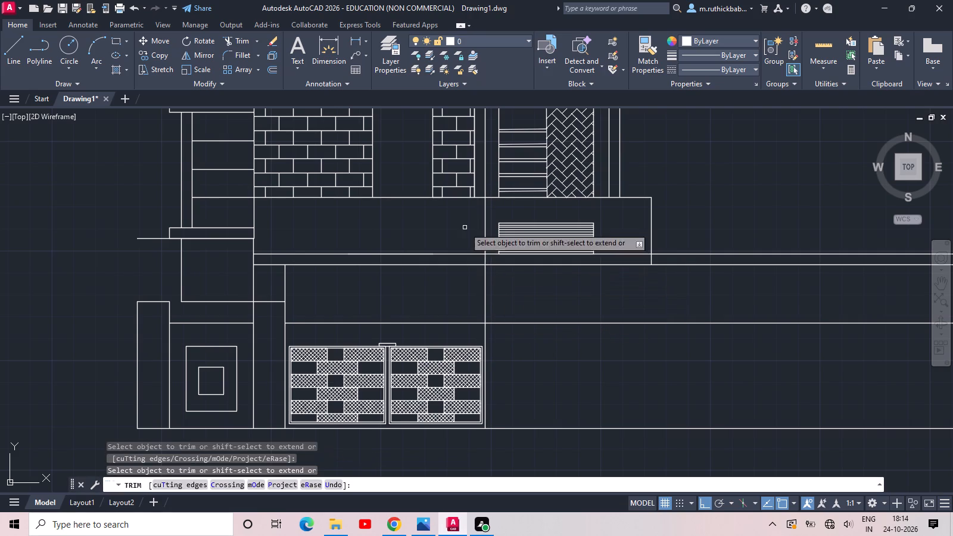
left_click(486, 259)
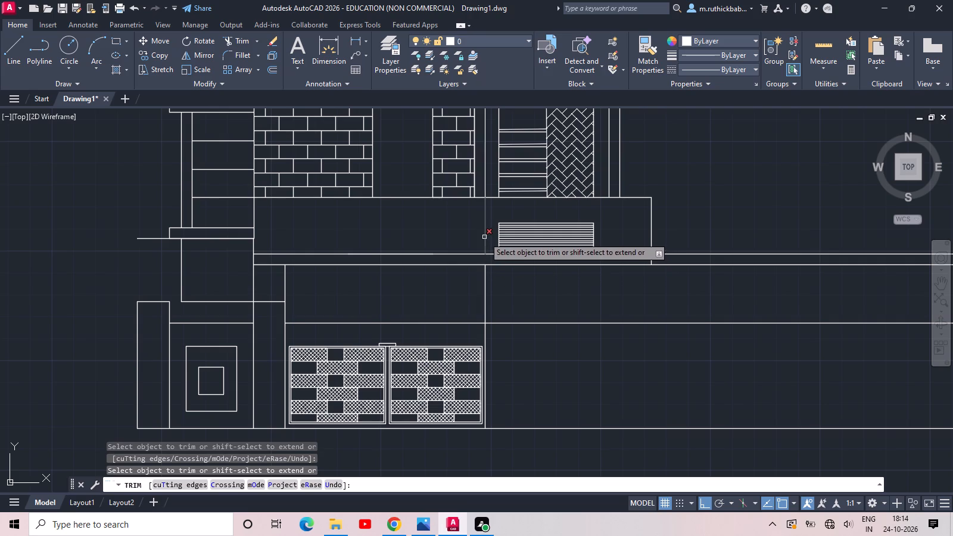
left_click(484, 236)
key("Escape")
Copy the remaining vertical line beside the gate 12 inches horizontally away from the gate.
left_click_drag(502, 298, 496, 295)
left_click(471, 288)
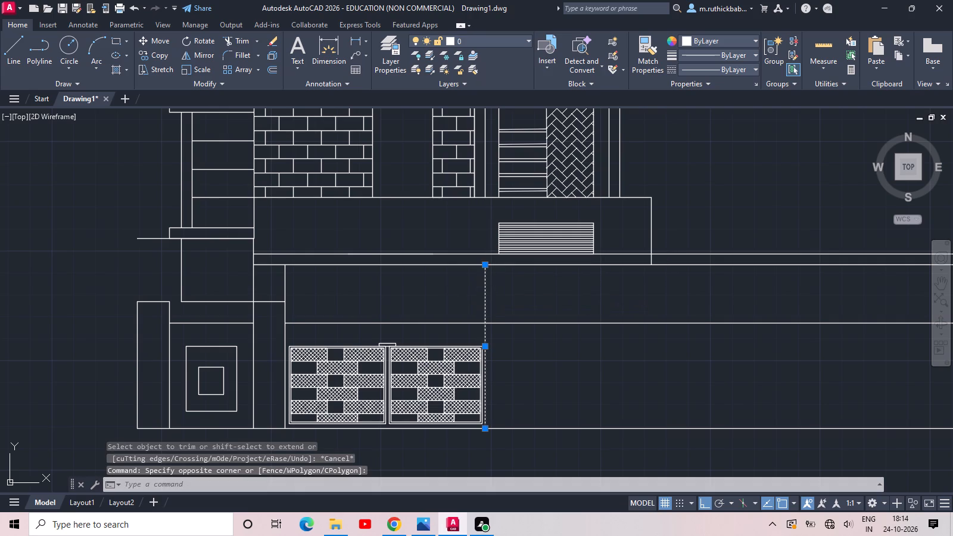
type("co")
key("space")
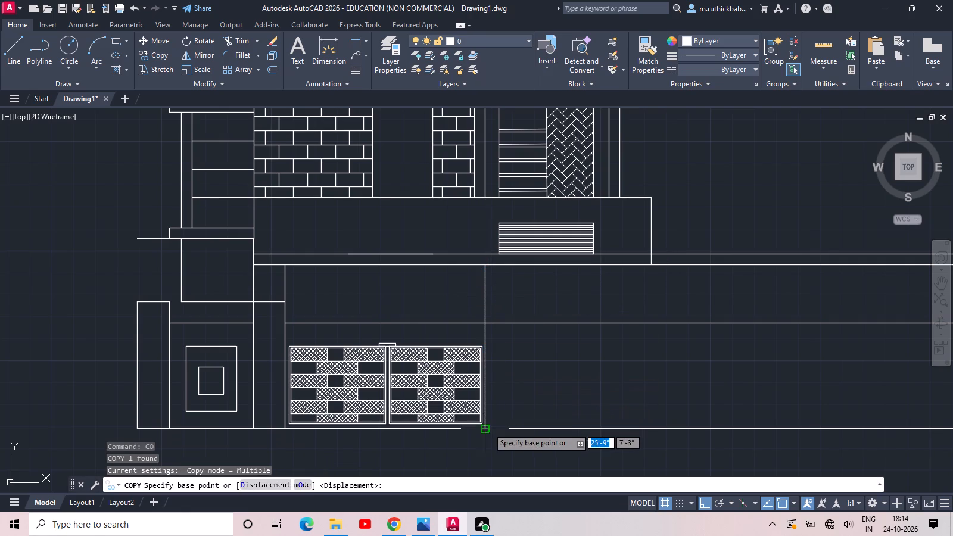
left_click(488, 428)
type("12")
key("space")
key("Escape")
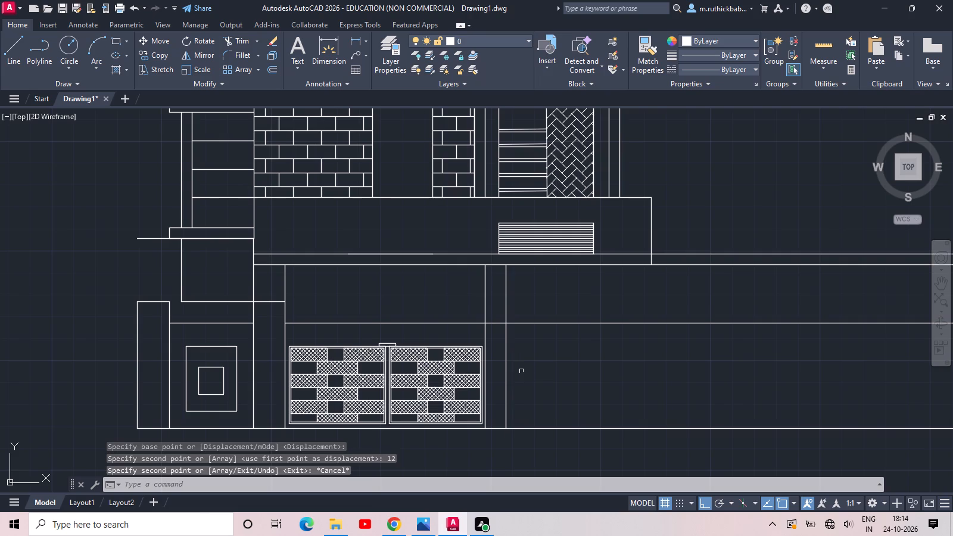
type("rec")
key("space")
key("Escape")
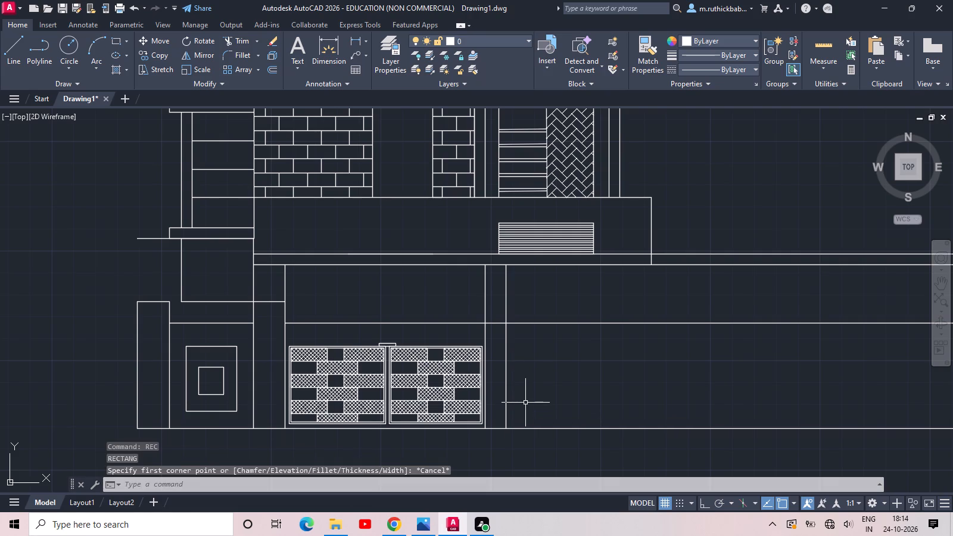
Extend the inner of the two vertical lines beside the herringbone-hatched panel down to the ground line.
type("ex")
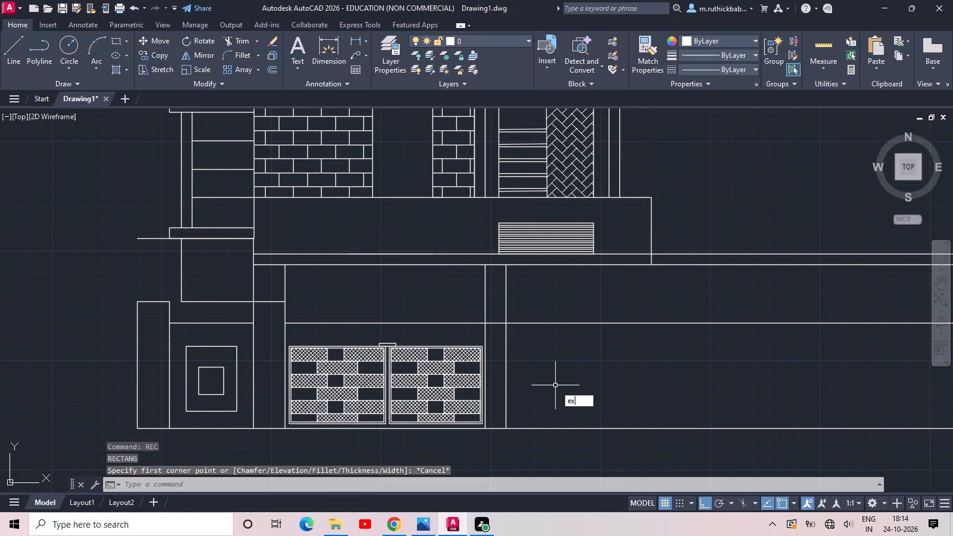
key("space")
left_click(188, 485)
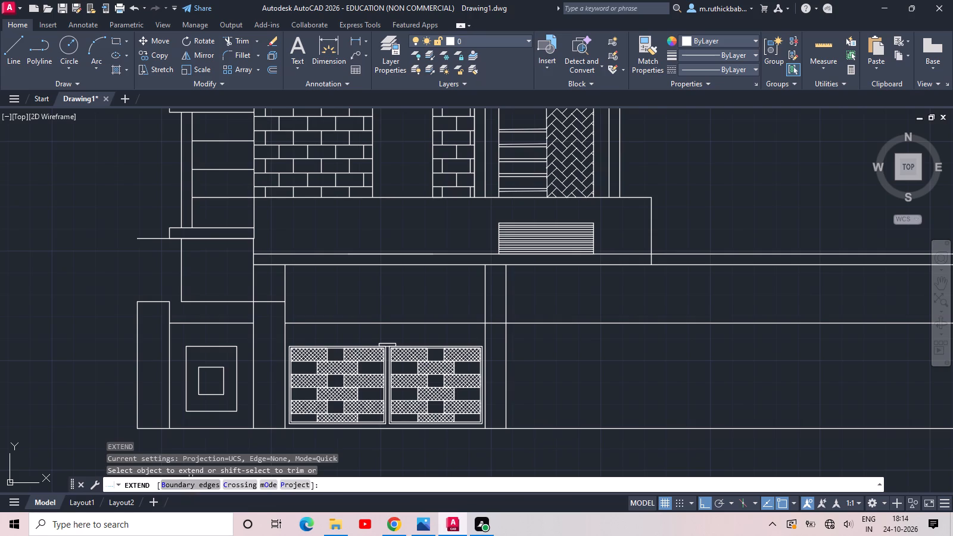
left_click(638, 428)
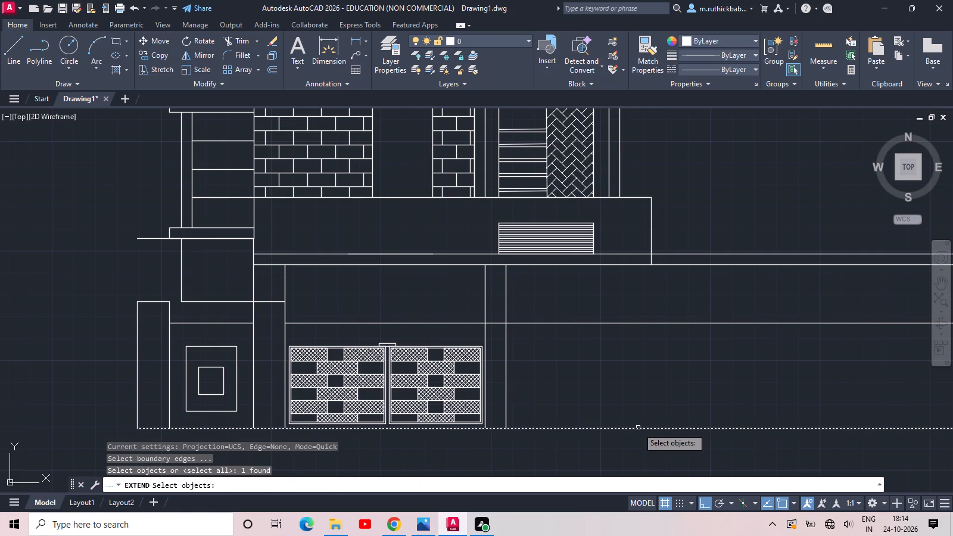
key("space")
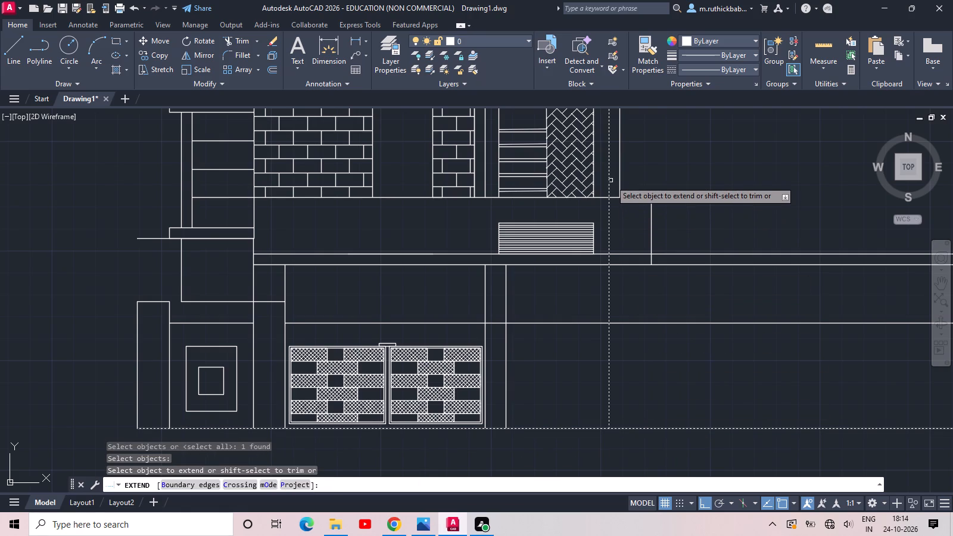
left_click(611, 180)
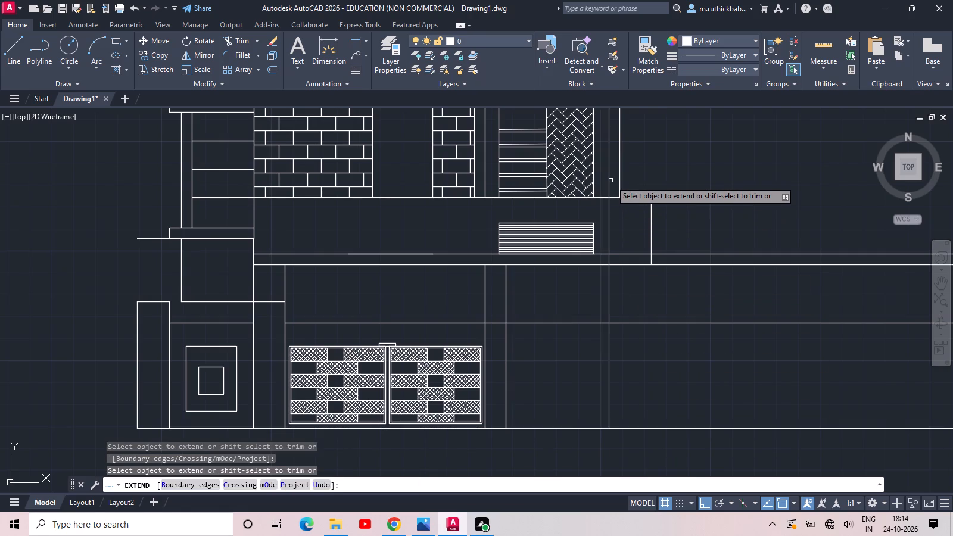
key("Escape")
Trim the newly extended vertical line out of the base beside the louvred vent and out of the slab band.
type("tr")
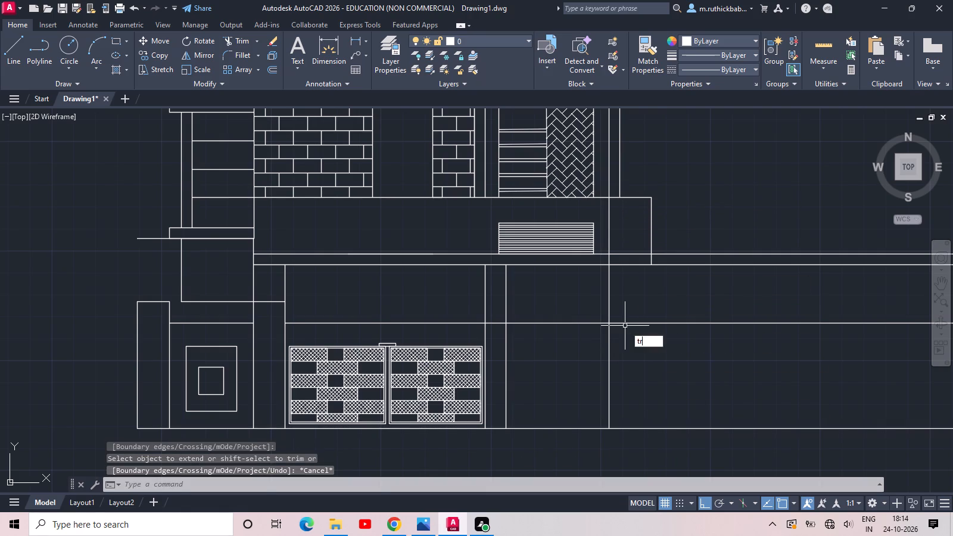
key("space")
key("space")
left_click(608, 220)
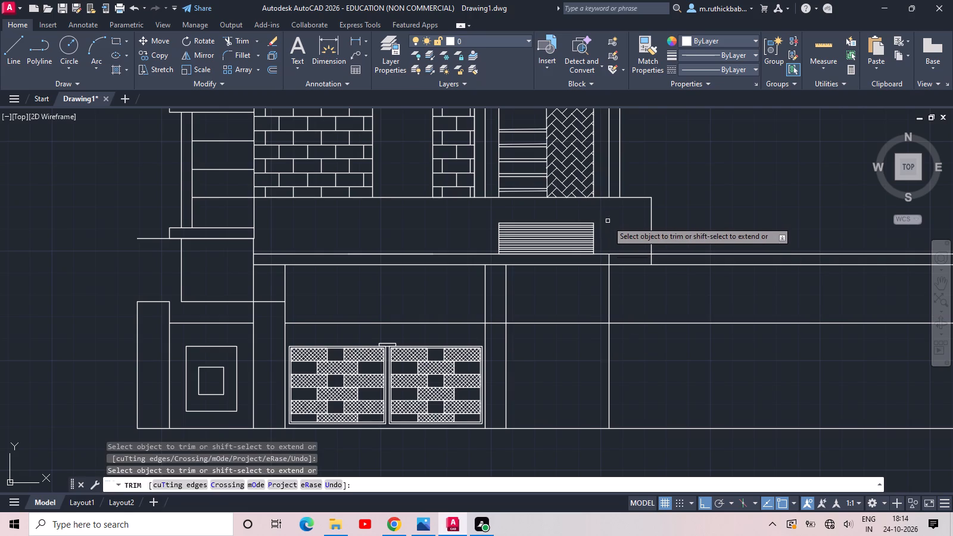
left_click(609, 261)
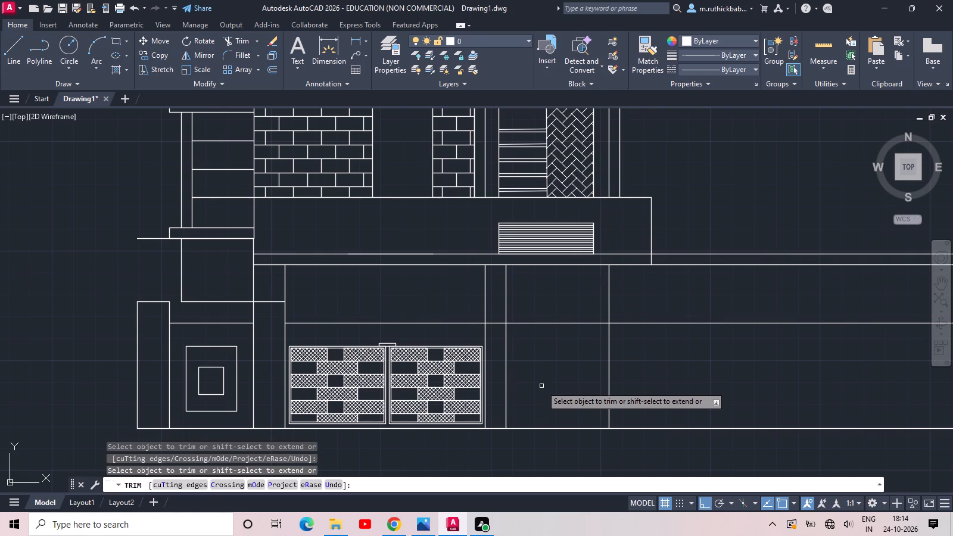
key("Escape")
key("Escape")
Draw a rectangle in the empty bay beside the gate, starting level with the gate's top edge about 1'-3" from its corner.
type("rec")
key("space")
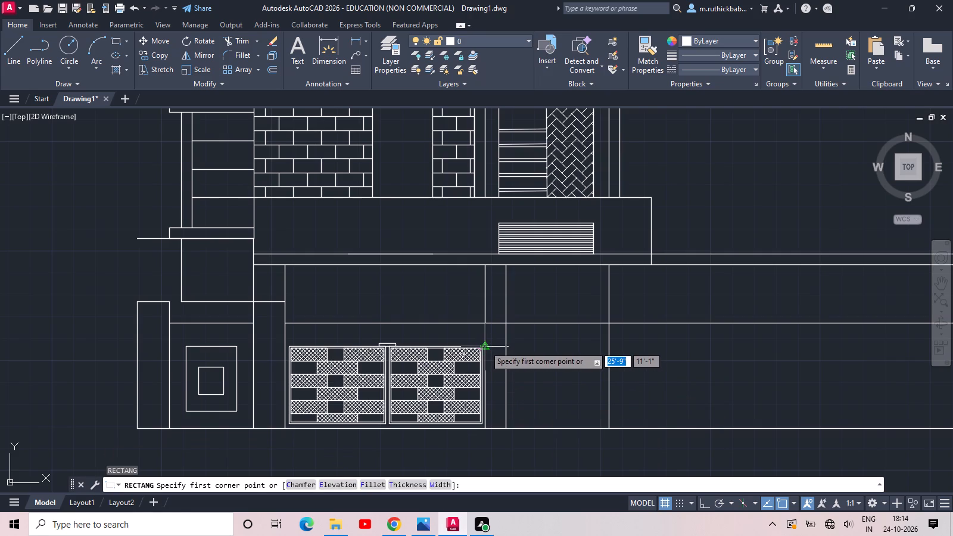
scroll(482, 347, "up", 3)
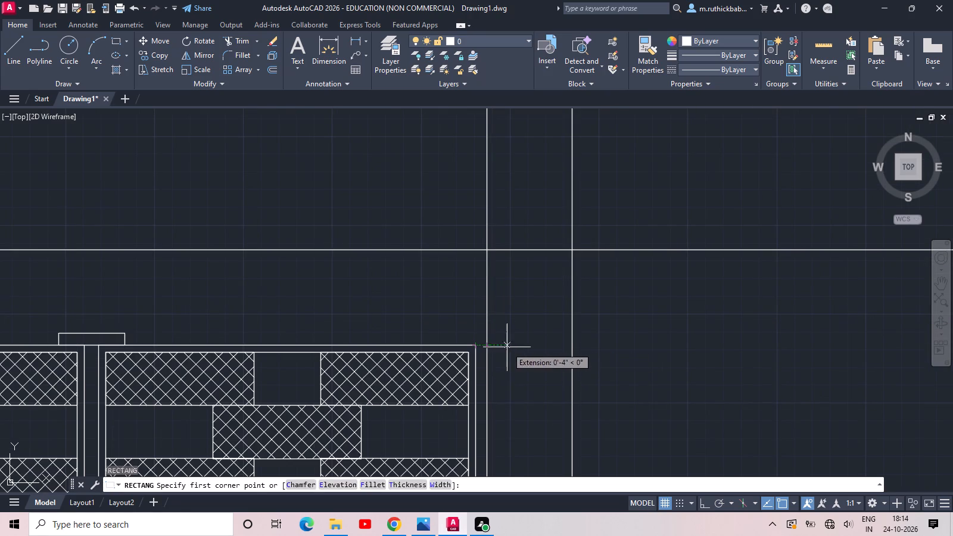
left_click(584, 348)
middle_click_drag(585, 363, 486, 161)
scroll(481, 148, "down", 1)
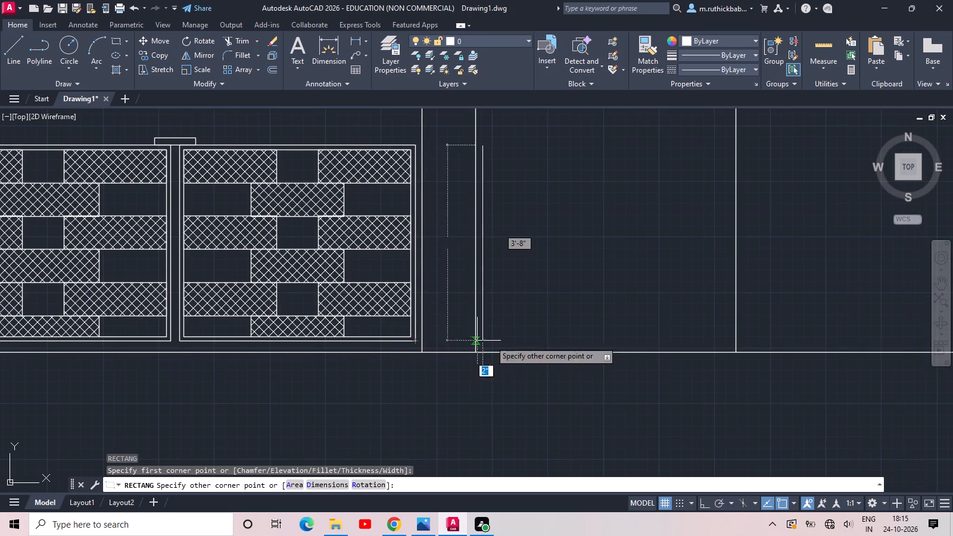
Finish the rectangle in the empty bay beside the gate at about 4'-8" wide and 3'-8" high, just short of the bay's far edge line.
scroll(730, 341, "up", 1)
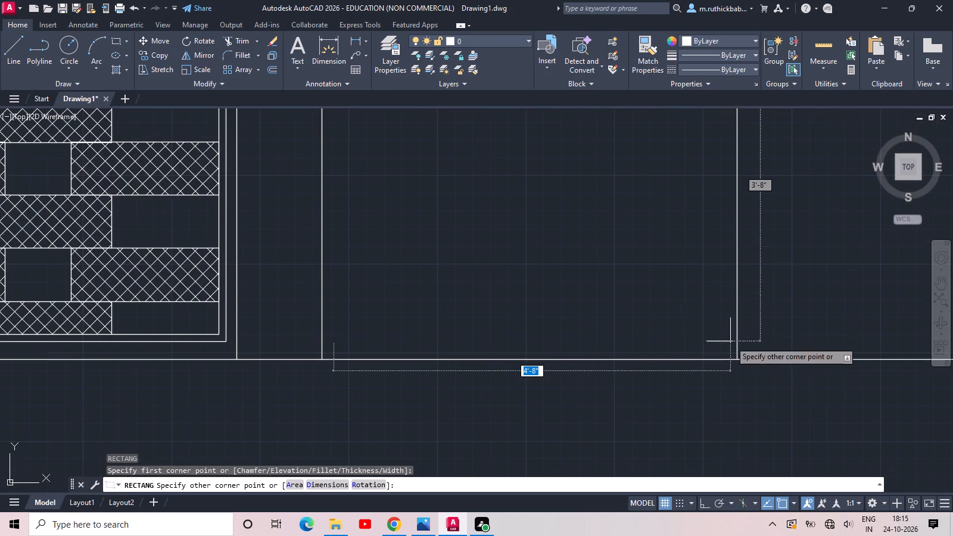
left_click(730, 341)
key("Escape")
Offset the new rectangle in the bay 1 inch inward to form a double frame.
scroll(672, 333, "down", 1)
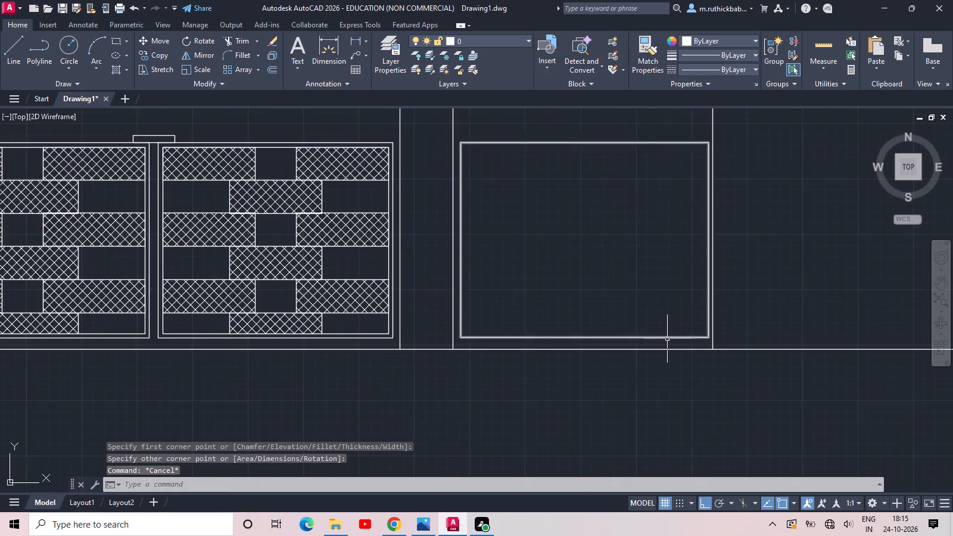
scroll(668, 326, "down", 2)
middle_click_drag(668, 317, 598, 357)
scroll(598, 355, "up", 2)
left_click(596, 189)
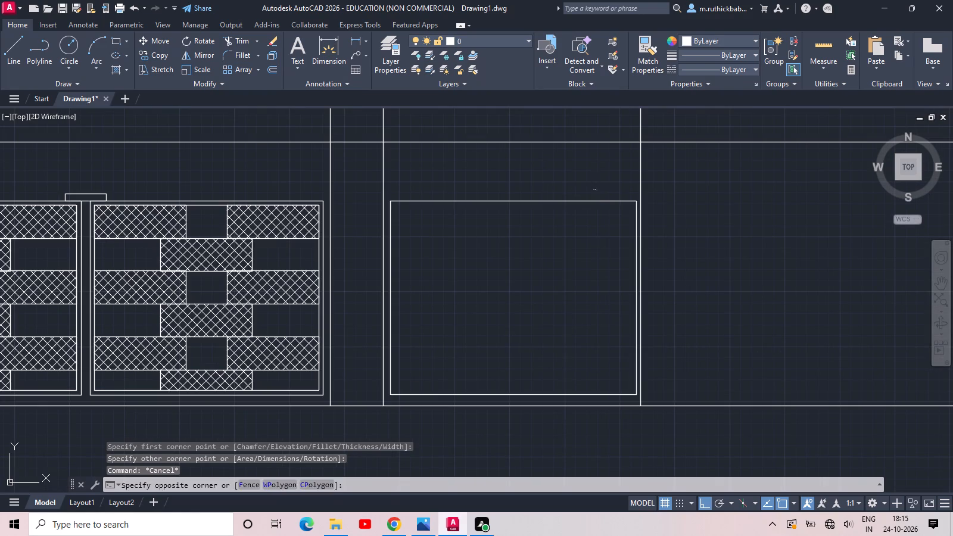
left_click(512, 254)
key("o")
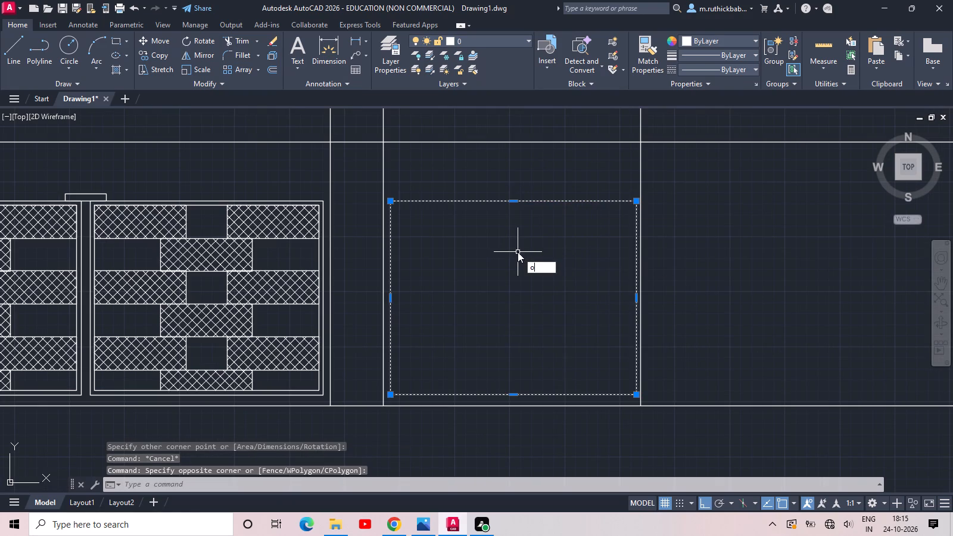
type("ff")
key("space")
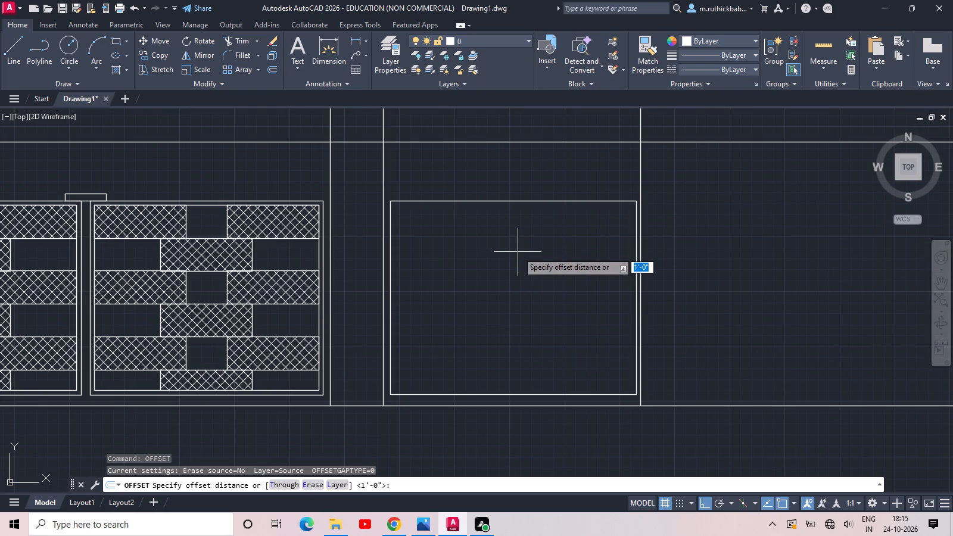
type("1")
key("space")
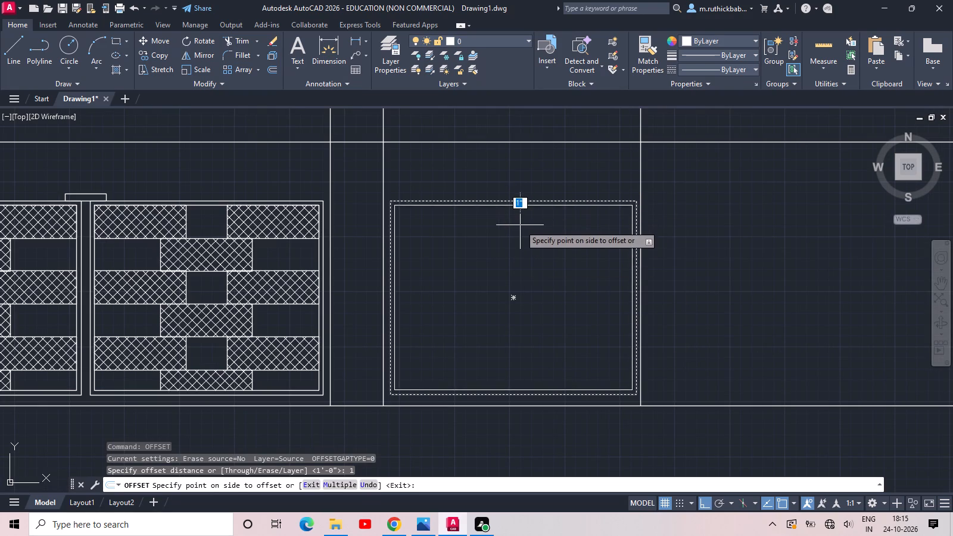
left_click(520, 225)
key("Escape")
Draw two overlapping rectangles inside the frame's gate-side half, the upper one about 1'-8" high and the second crossing its lower corner.
scroll(516, 244, "down", 1)
middle_click_drag(516, 244, 432, 218)
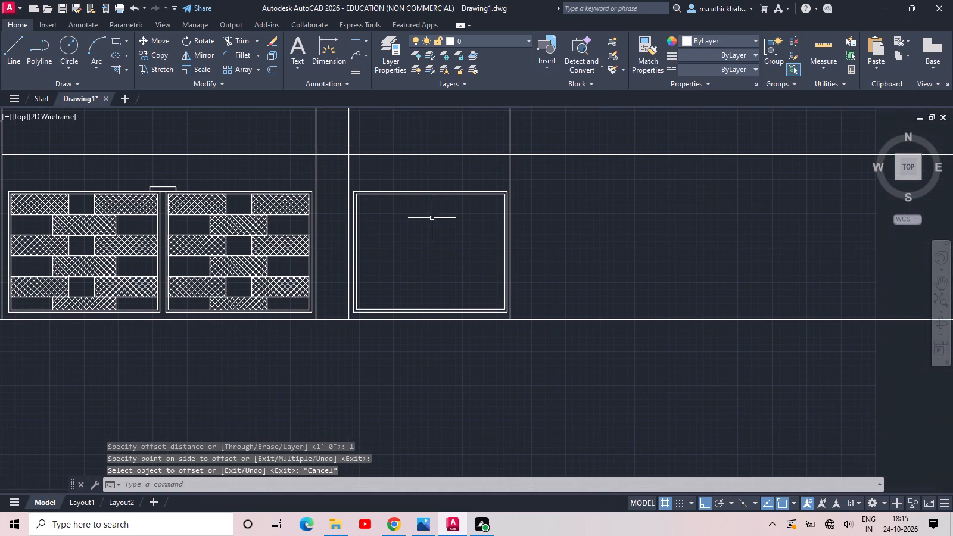
scroll(429, 256, "up", 1)
middle_click_drag(429, 256, 470, 324)
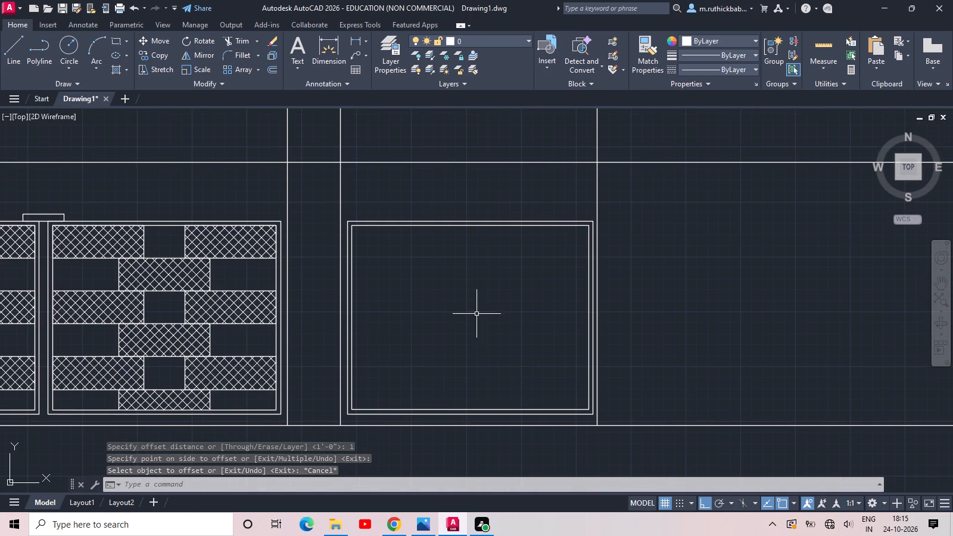
type("rec")
key("space")
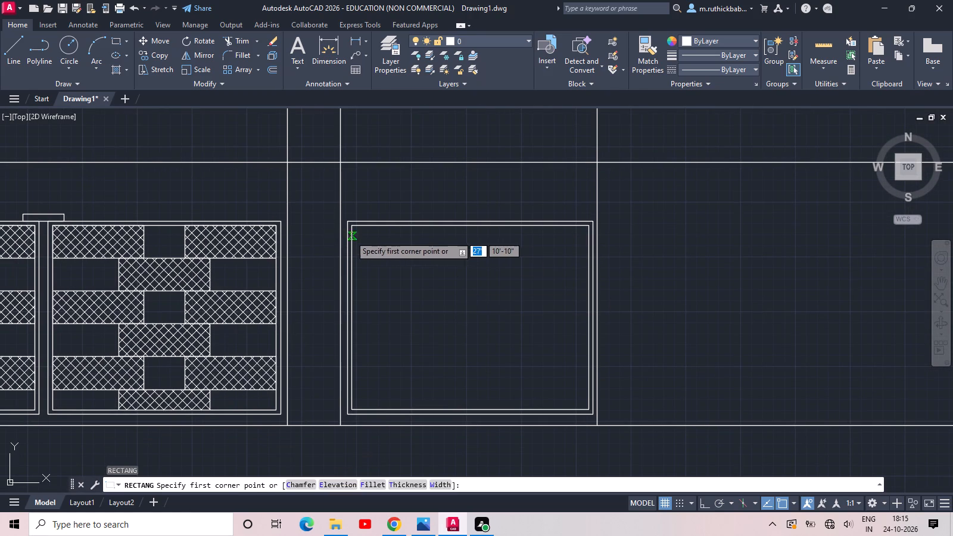
left_click(361, 237)
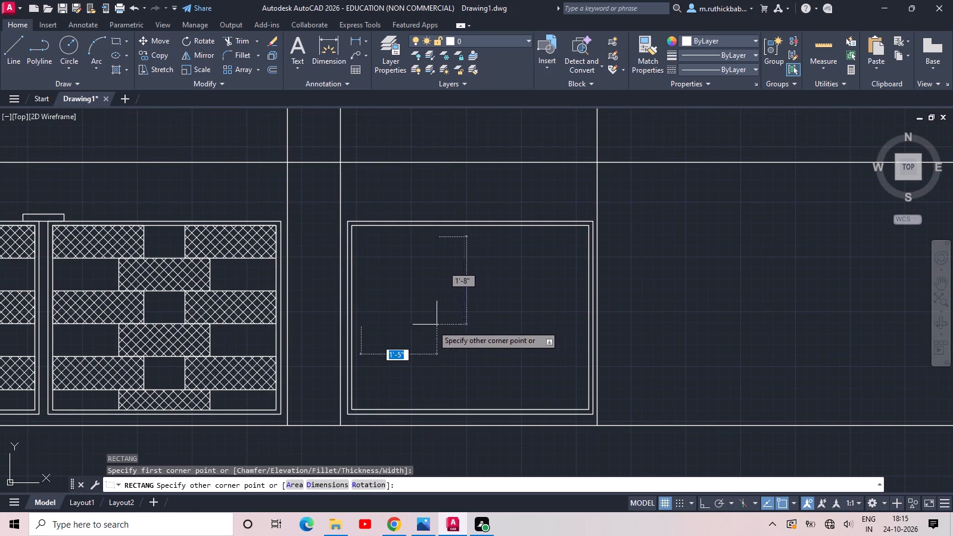
left_click(424, 325)
key("space")
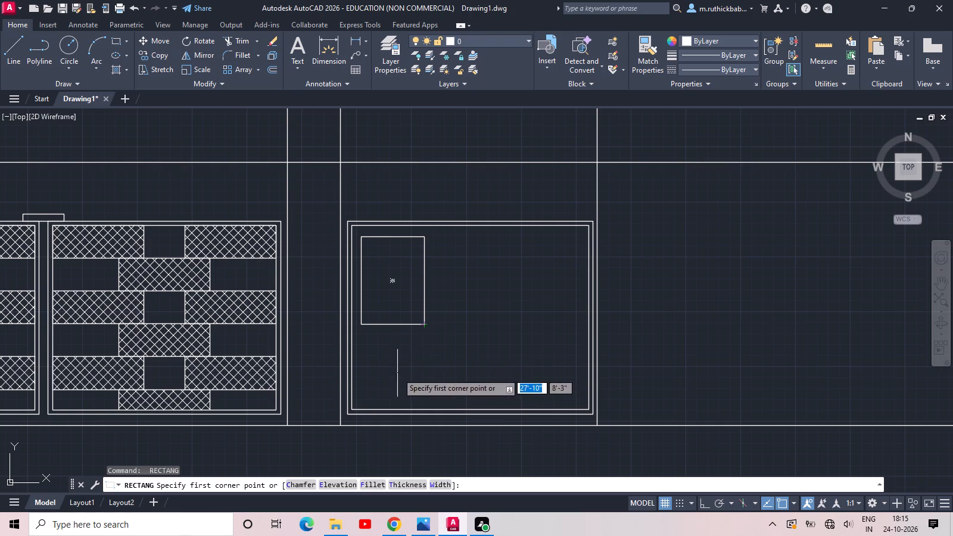
left_click(397, 373)
left_click(479, 299)
Draw a wide flat rectangle near the frame's top, a tall narrow one crossing it, and a medium one overlapping the tall and central rectangles.
key("space")
left_click(465, 245)
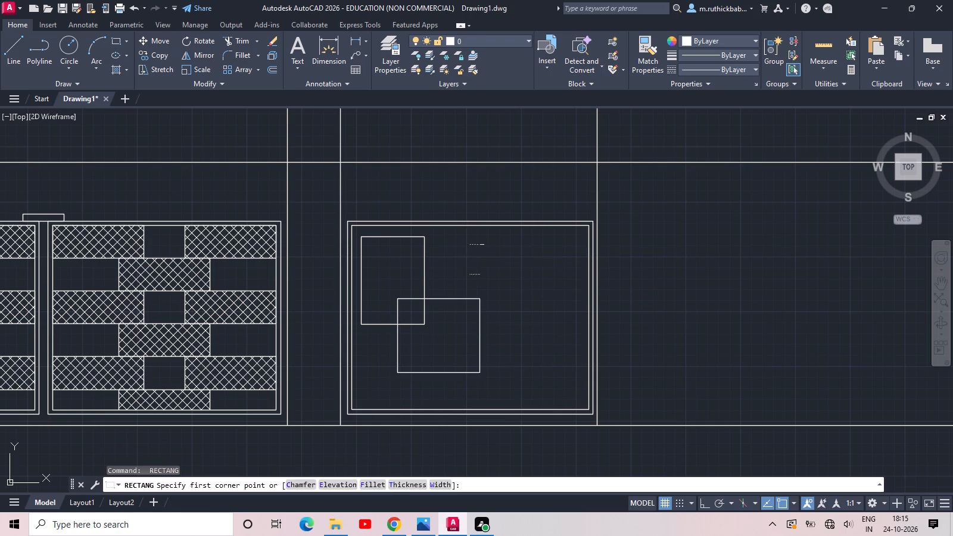
left_click(572, 275)
key("space")
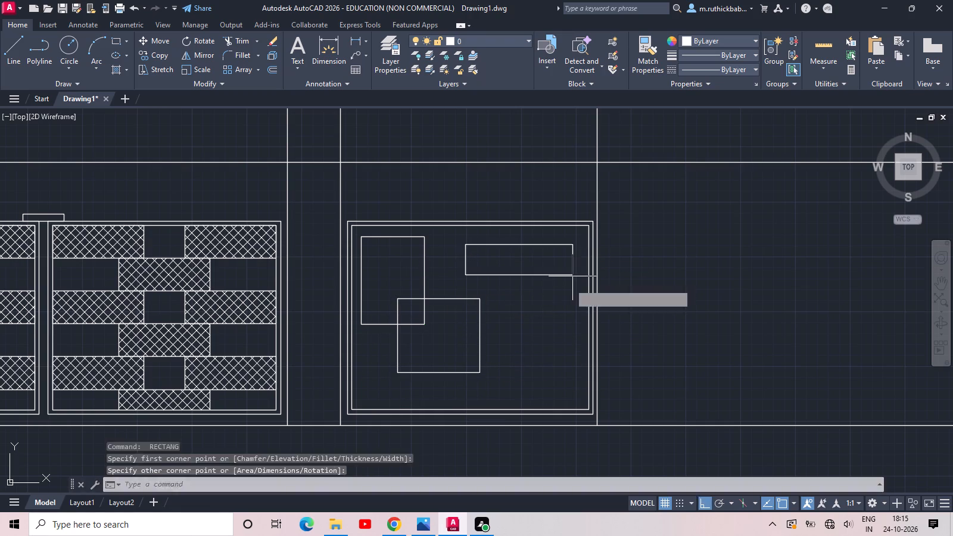
left_click(525, 260)
left_click(557, 372)
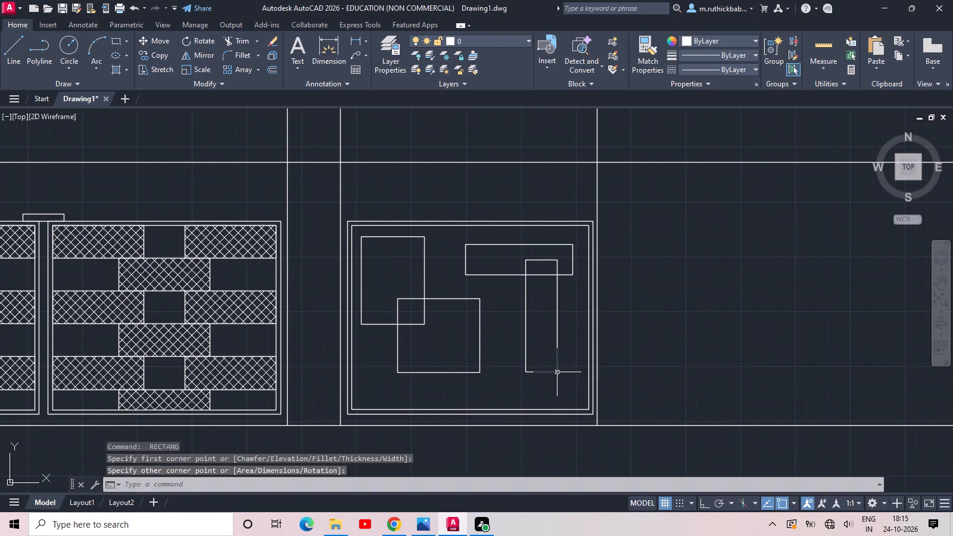
key("space")
left_click(458, 282)
left_click(541, 338)
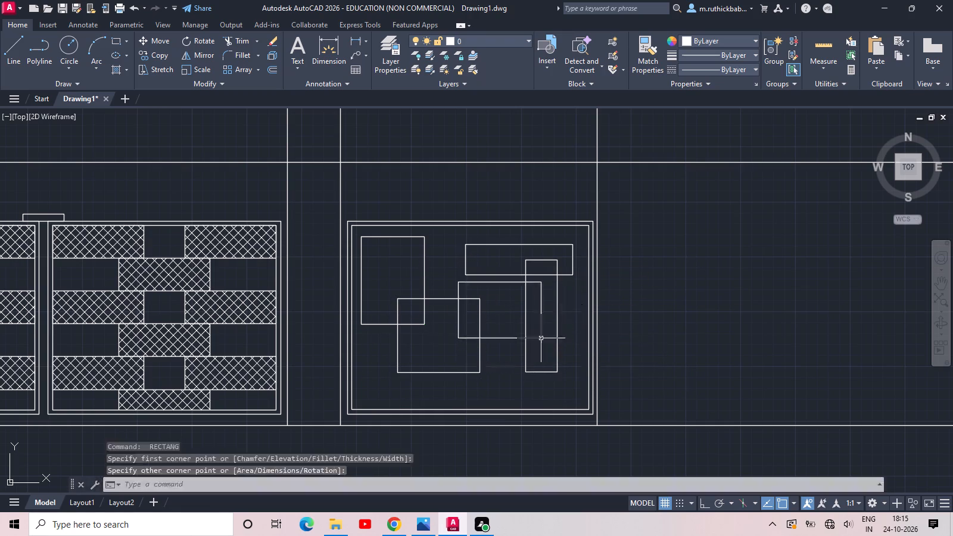
Draw three rectangles low in the frame: a small one in the gate-side corner, a wide one at bottom centre, and a thin upright at the far edge.
key("space")
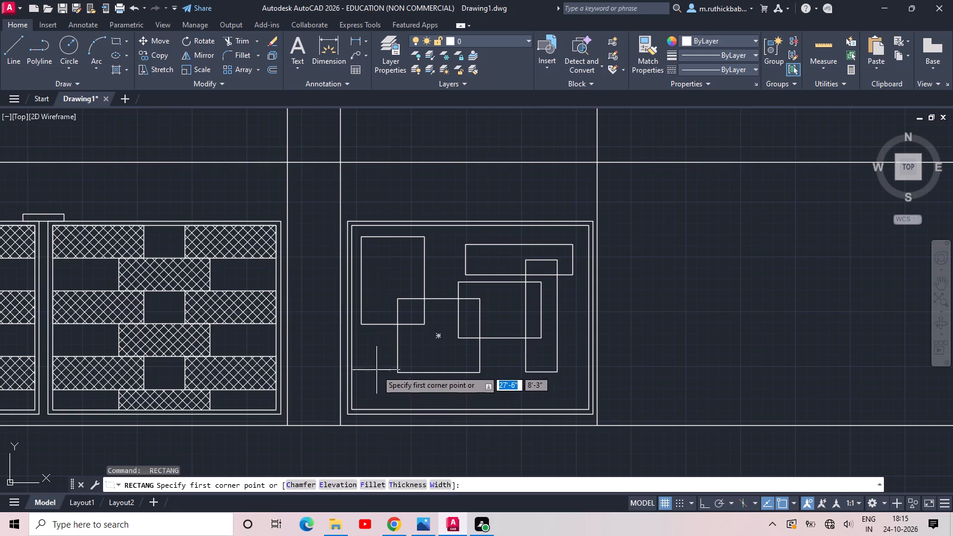
left_click(376, 369)
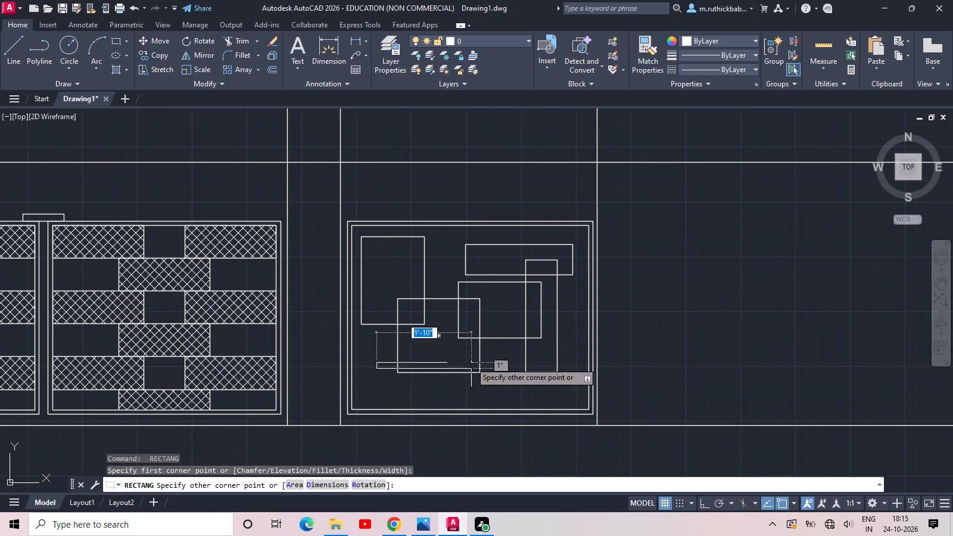
left_click(401, 398)
key("space")
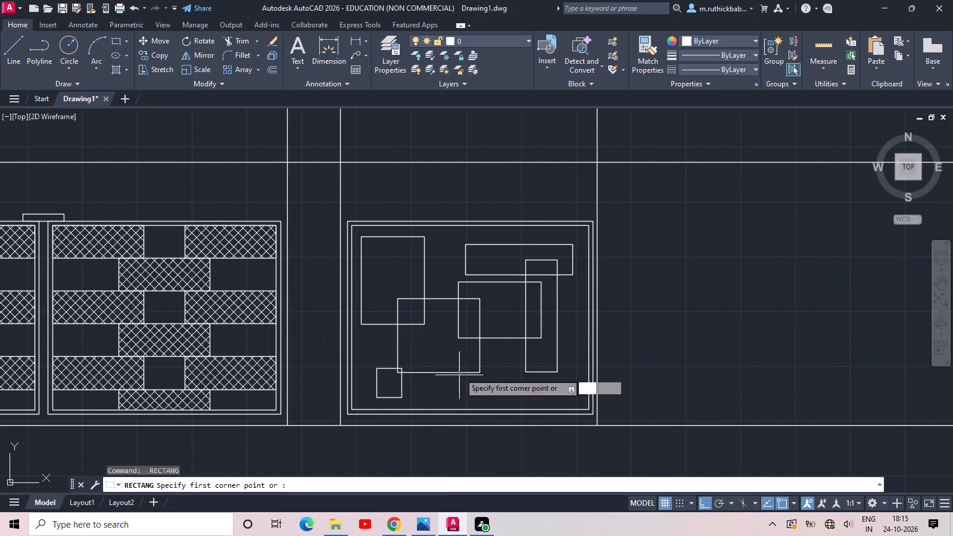
left_click(458, 355)
left_click(546, 401)
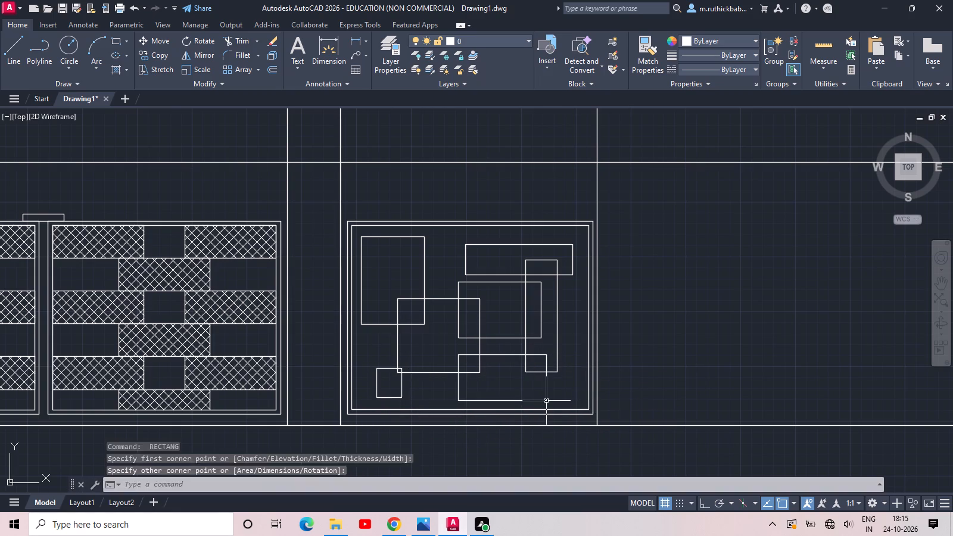
key("space")
left_click(569, 339)
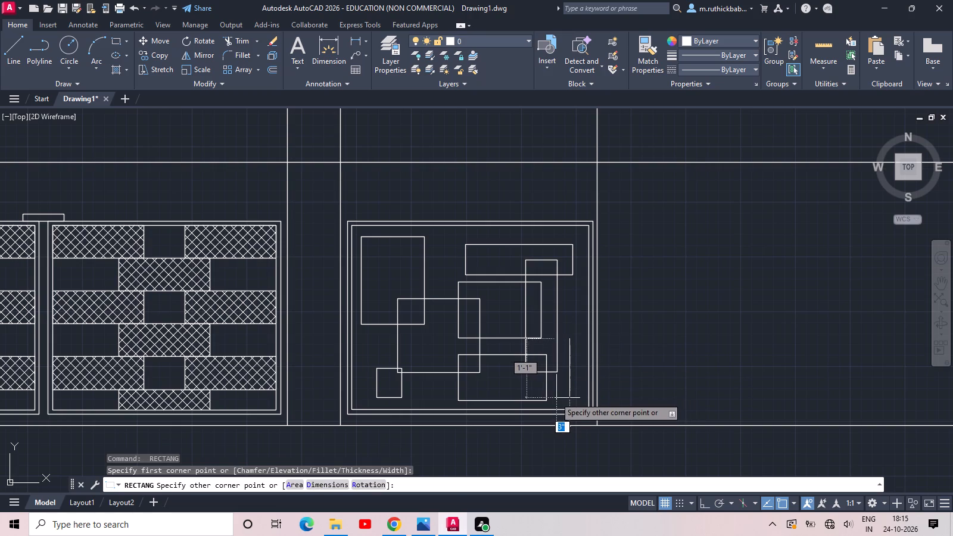
left_click(581, 394)
key("Escape")
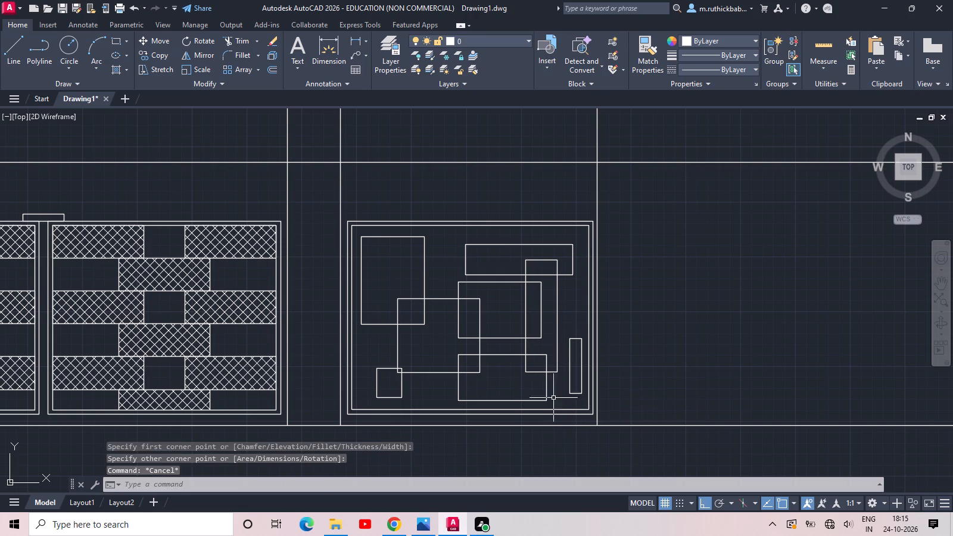
Save the drawing in Documents under the file name "front elevation".
scroll(530, 369, "down", 2)
middle_click_drag(531, 359, 466, 379)
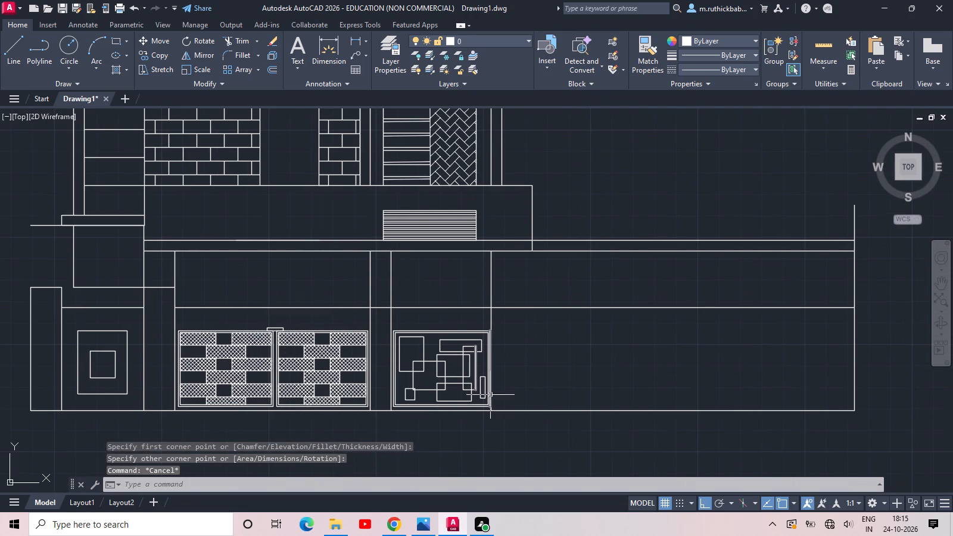
key("ctrl+s")
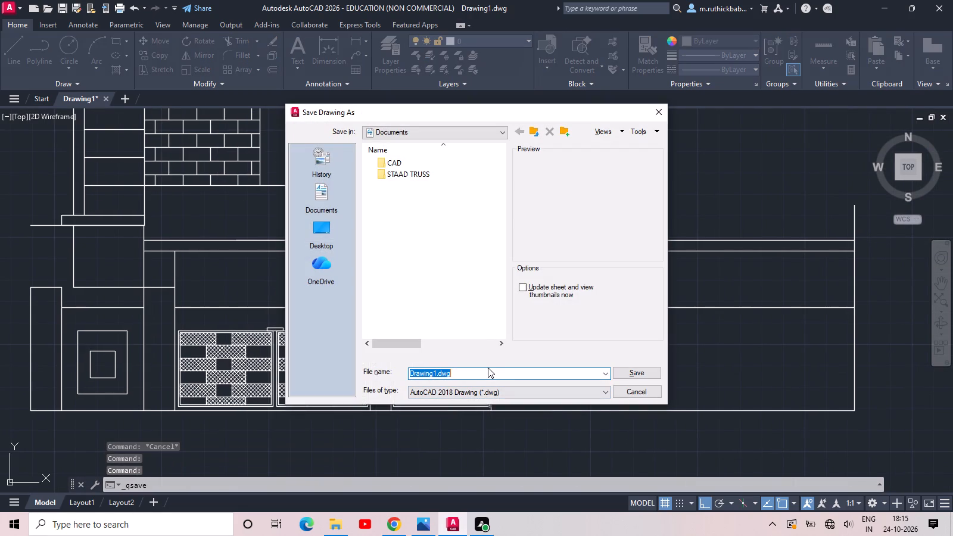
key("BackSpace")
key("BackSpace")
type("front")
key("space")
type("ele")
type("vation")
left_click(647, 373)
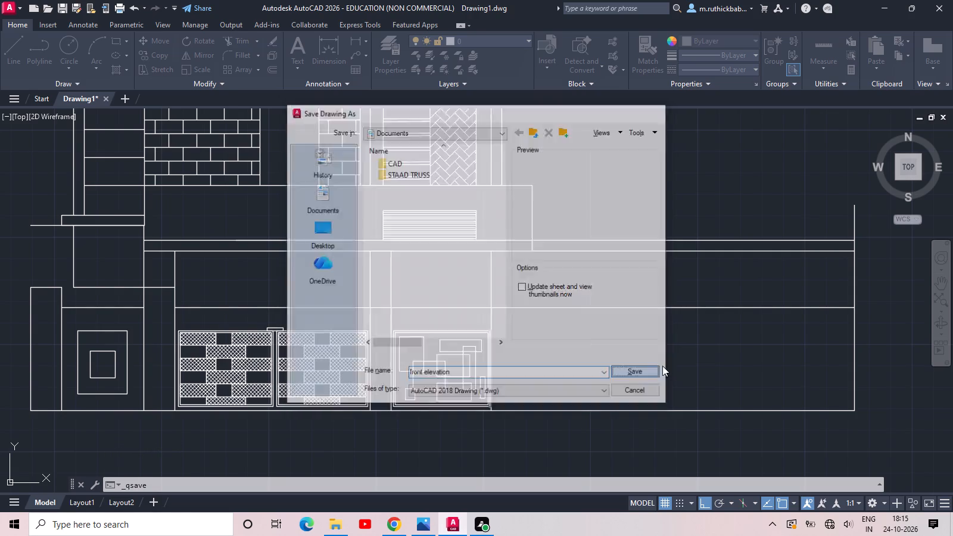
Draw a small hinge rectangle about 2" wide and 3" high from the gate frame's outer edge across the adjacent post line.
scroll(522, 336, "down", 1)
middle_click_drag(522, 336, 443, 378)
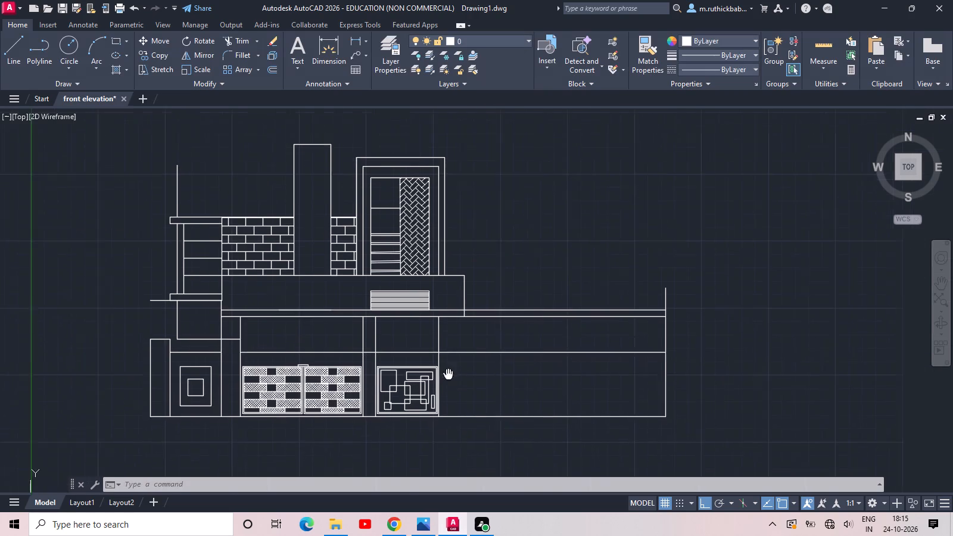
middle_click_drag(443, 378, 433, 382)
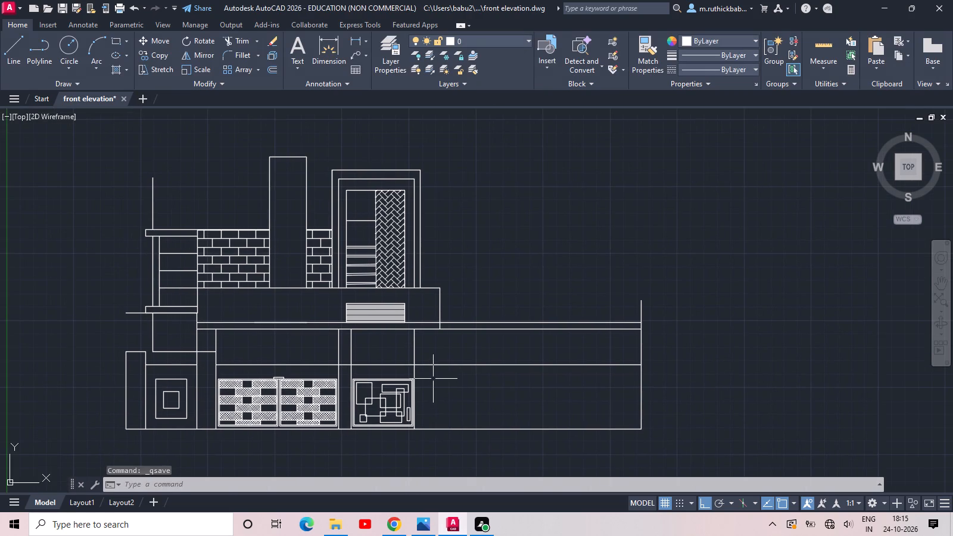
scroll(339, 404, "up", 5)
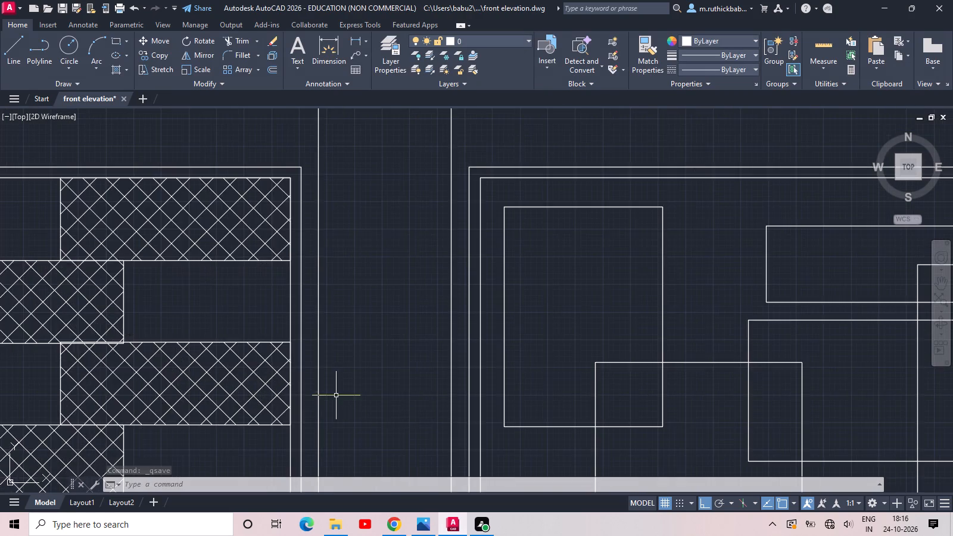
middle_click_drag(335, 393, 453, 319)
type("rec")
key("space")
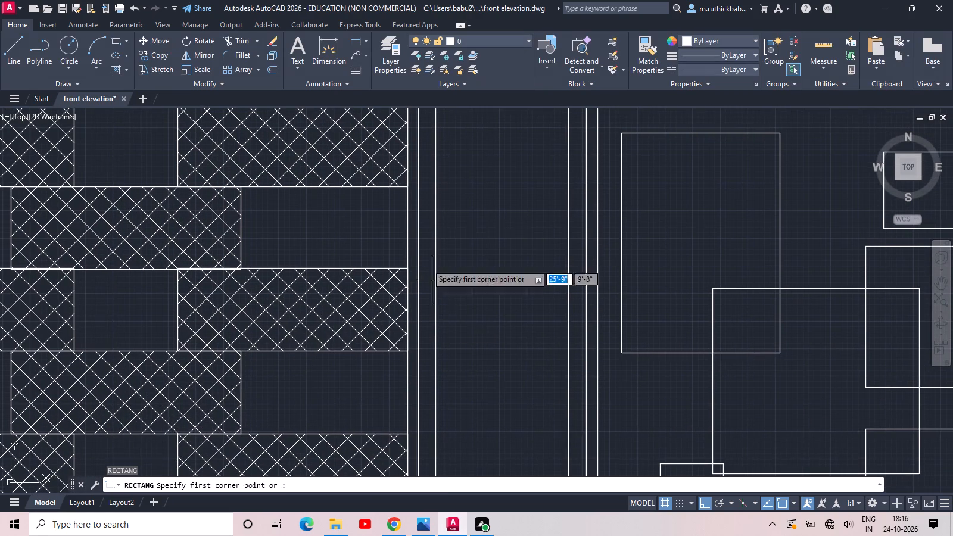
scroll(412, 180, "down", 1)
scroll(416, 189, "up", 2)
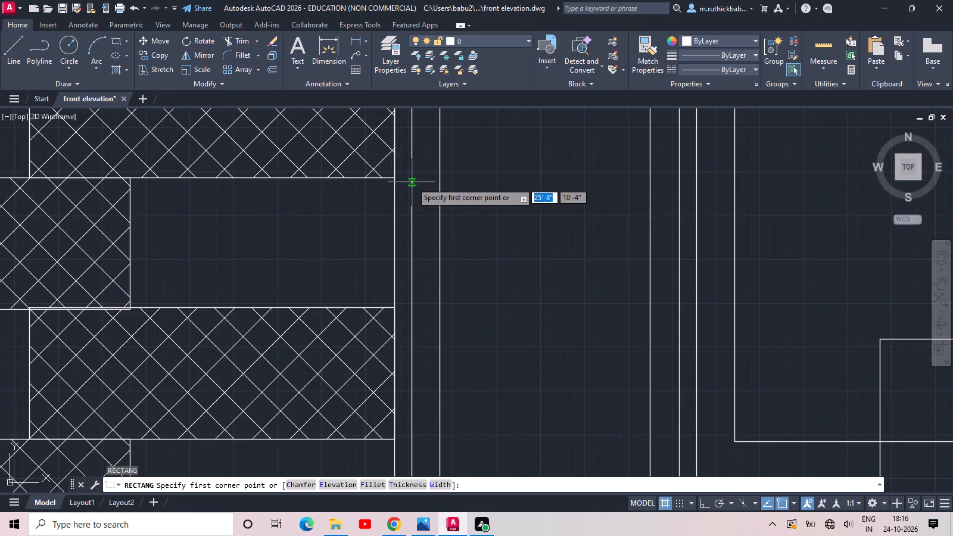
left_click(412, 182)
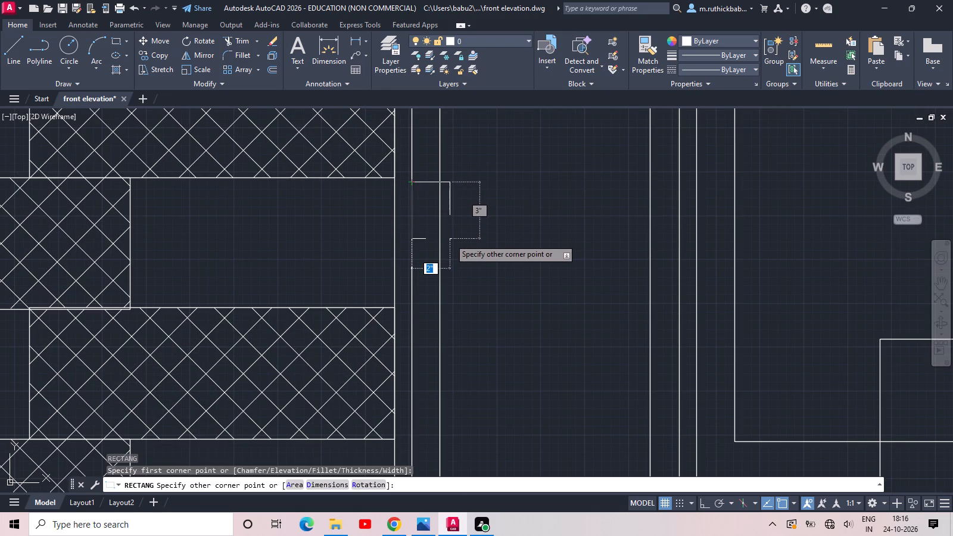
left_click(450, 245)
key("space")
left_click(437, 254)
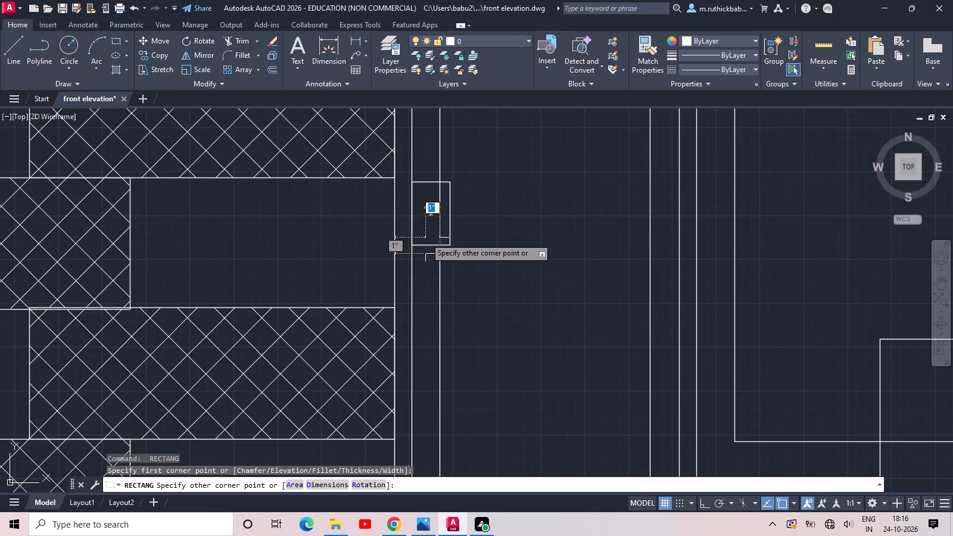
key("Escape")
Copy the small hinge rectangle about 2'-1" straight down along the gate frame's outer edge.
left_click(431, 253)
left_click(422, 226)
key("c")
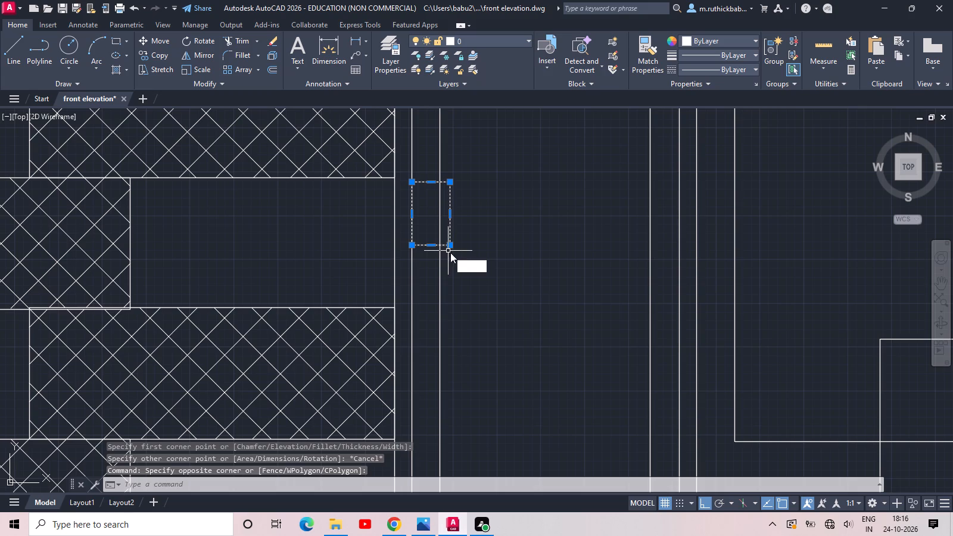
key("o")
key("space")
left_click(412, 247)
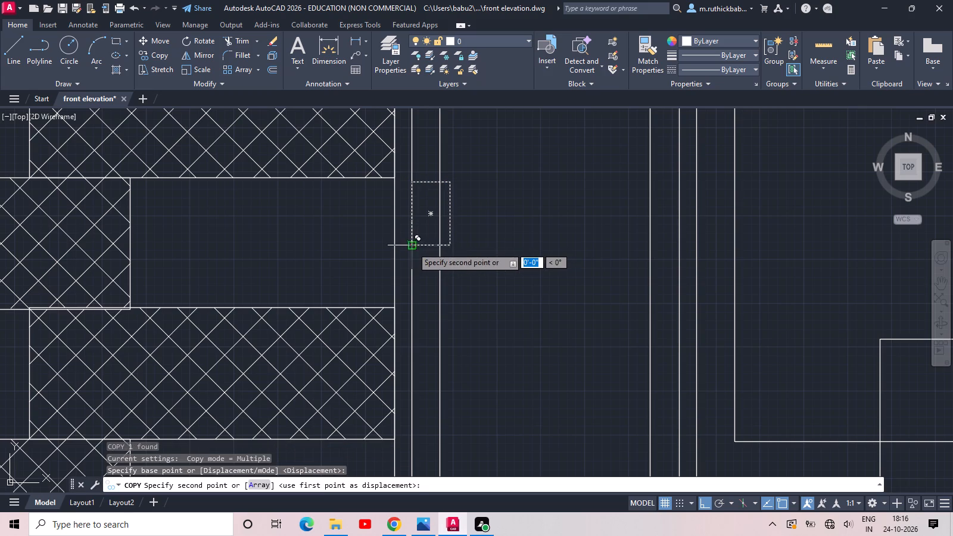
scroll(412, 255, "down", 2)
middle_click_drag(408, 425, 409, 350)
scroll(409, 350, "up", 2)
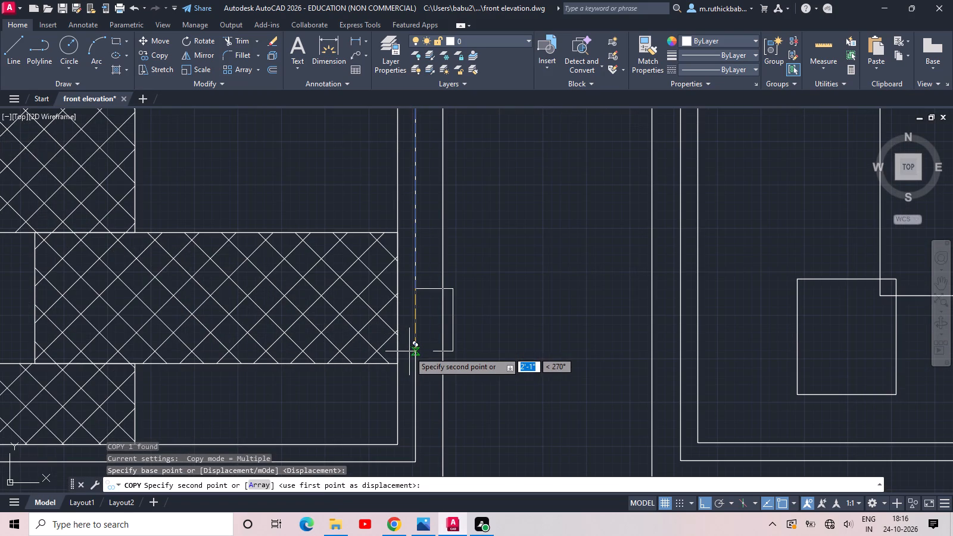
left_click(415, 351)
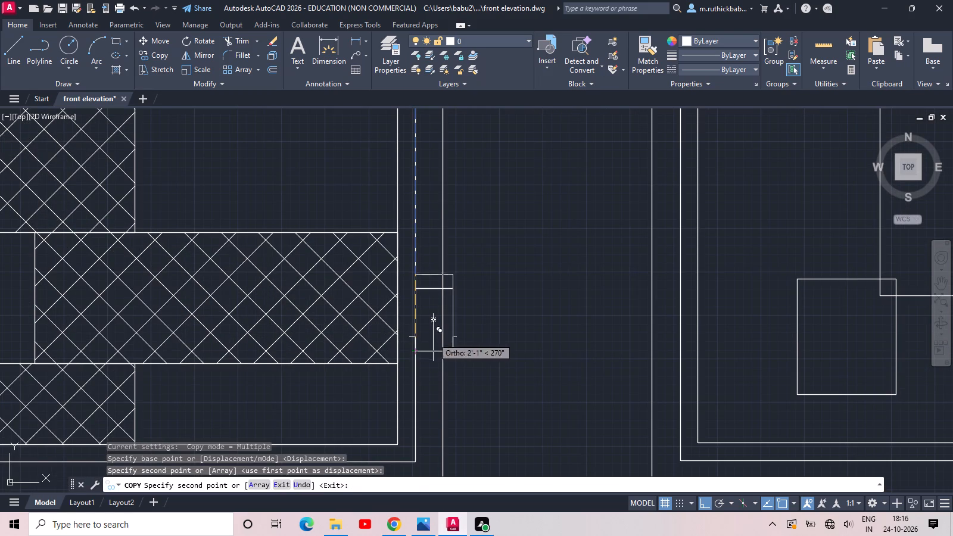
Copy both small hinge rectangles about 9'-3" horizontally to the opposite gate leaf's outer edge.
key("Escape")
scroll(468, 314, "down", 1)
left_click(439, 304)
left_click(439, 286)
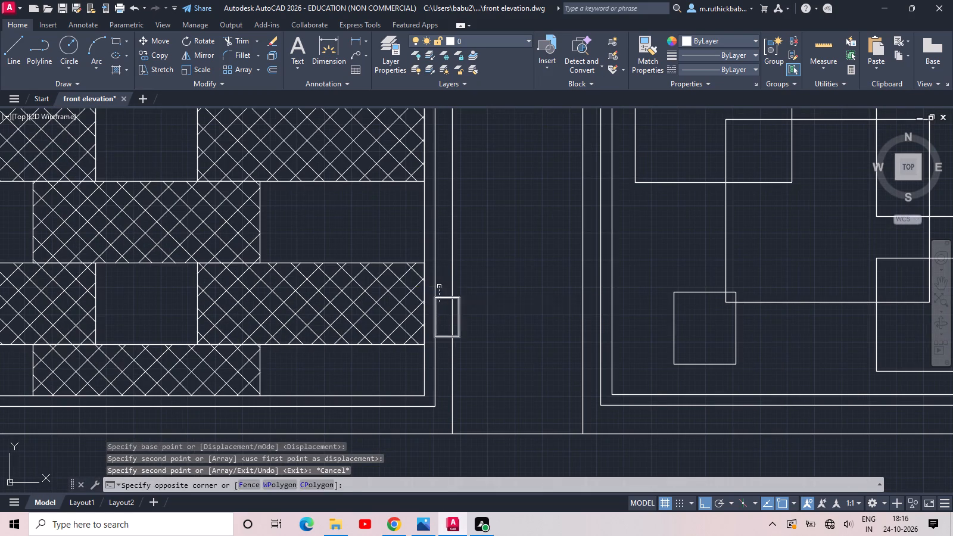
middle_click_drag(441, 274, 422, 408)
left_click(426, 192)
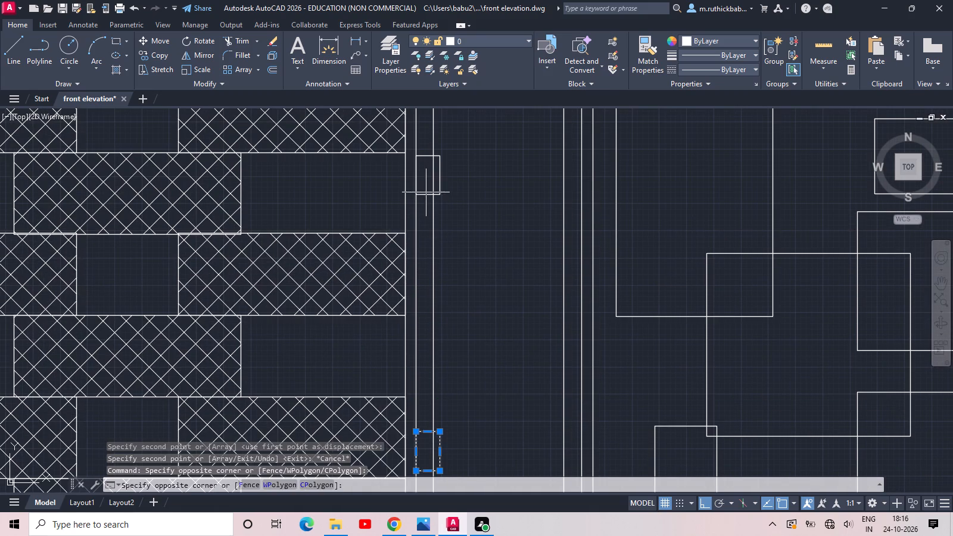
left_click(423, 210)
type("co")
key("space")
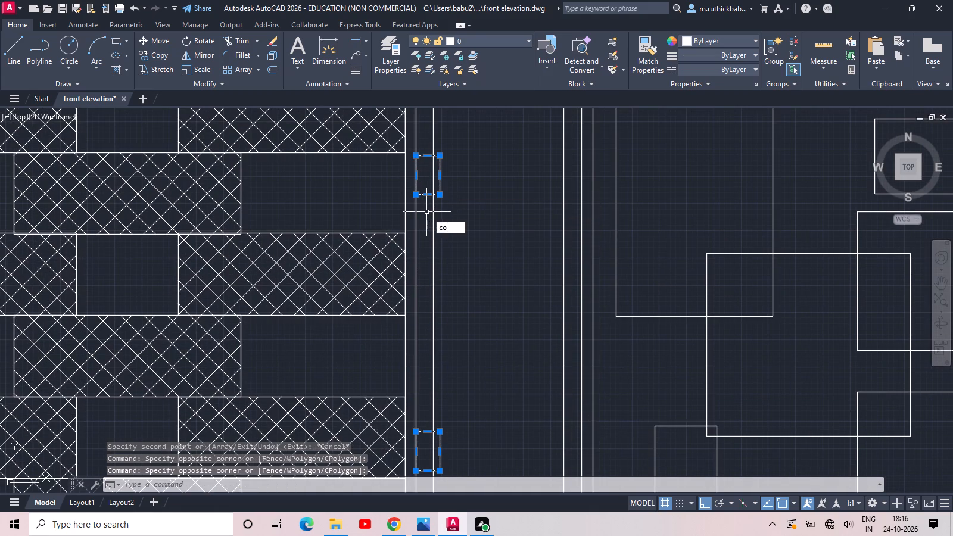
left_click(440, 154)
middle_click_drag(285, 169, 845, 144)
scroll(481, 157, "down", 1)
middle_click_drag(301, 151, 837, 194)
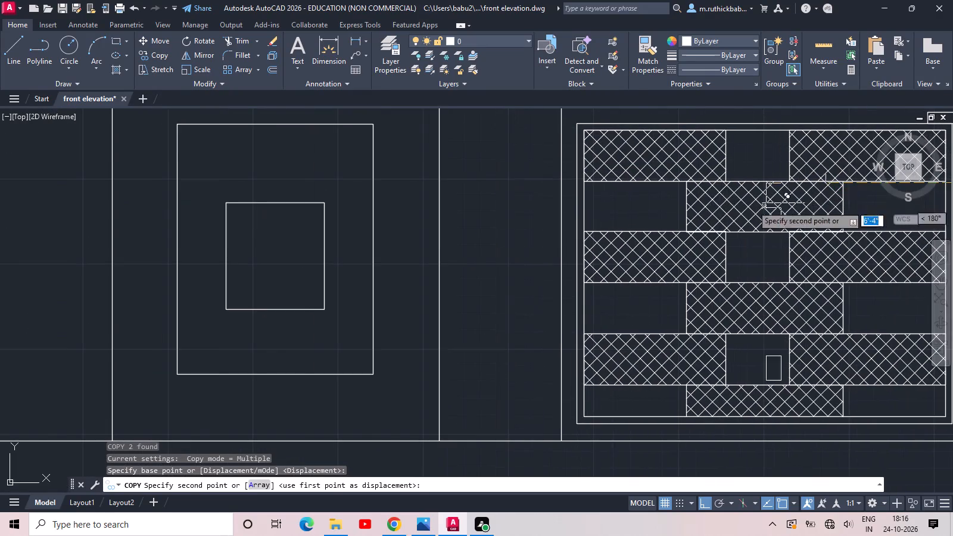
scroll(561, 185, "up", 1)
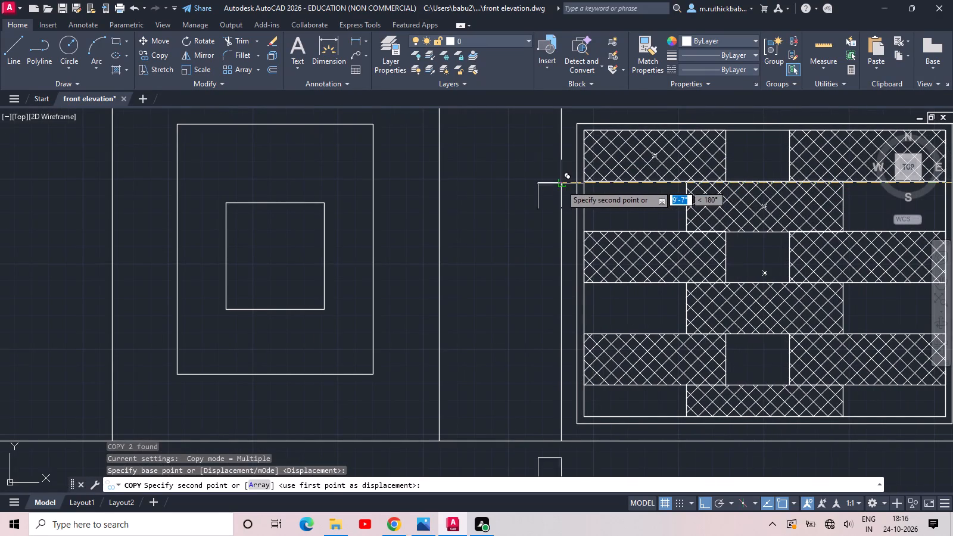
scroll(580, 187, "up", 1)
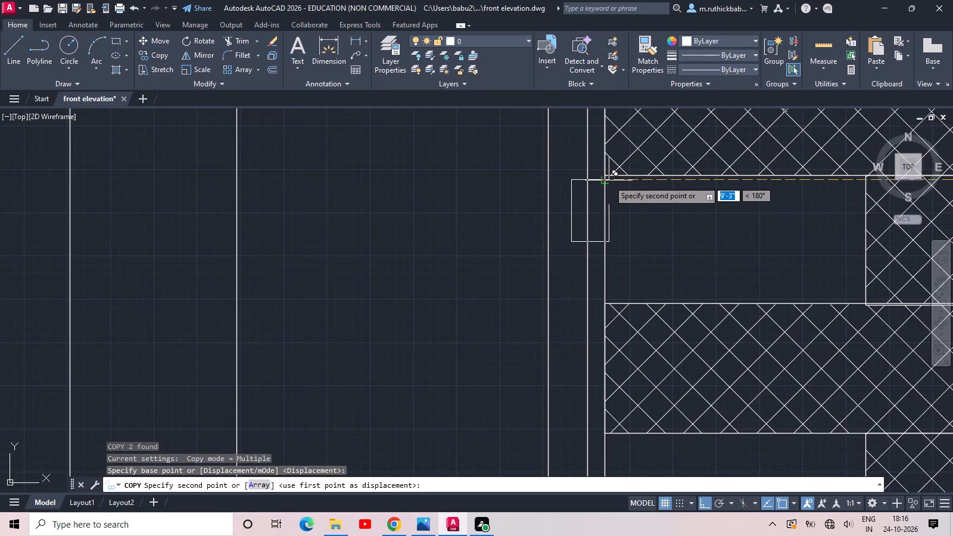
left_click(607, 180)
key("Escape")
Move the vertical end line of the band above the framed panel slightly inward, toward the louvred rectangle.
scroll(644, 196, "down", 1)
middle_click_drag(695, 244, 460, 212)
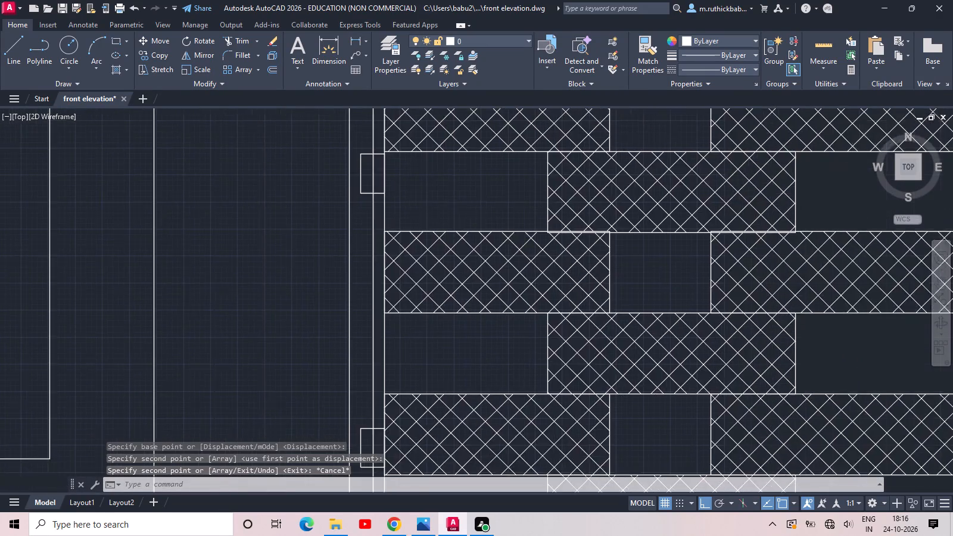
scroll(446, 211, "down", 2)
scroll(606, 238, "down", 1)
middle_click_drag(747, 273, 464, 351)
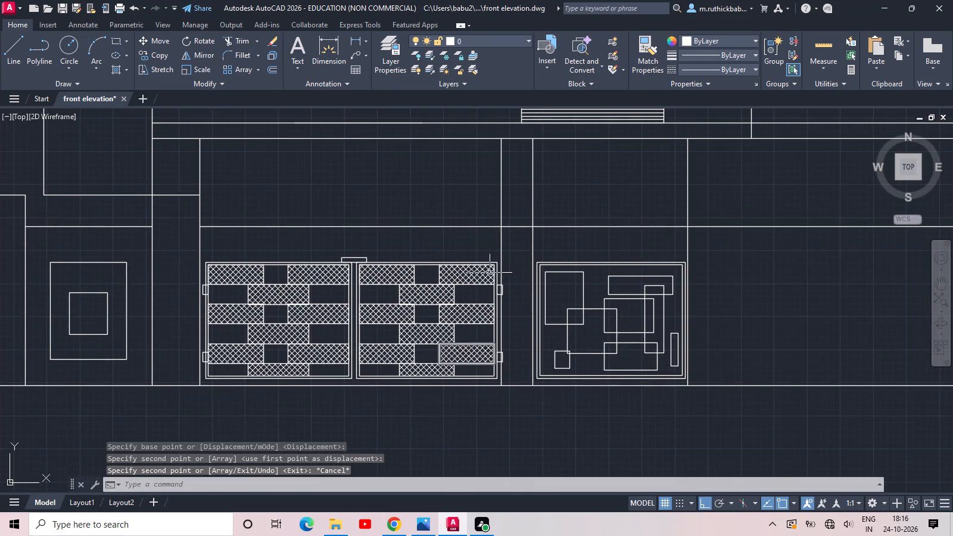
scroll(499, 259, "down", 1)
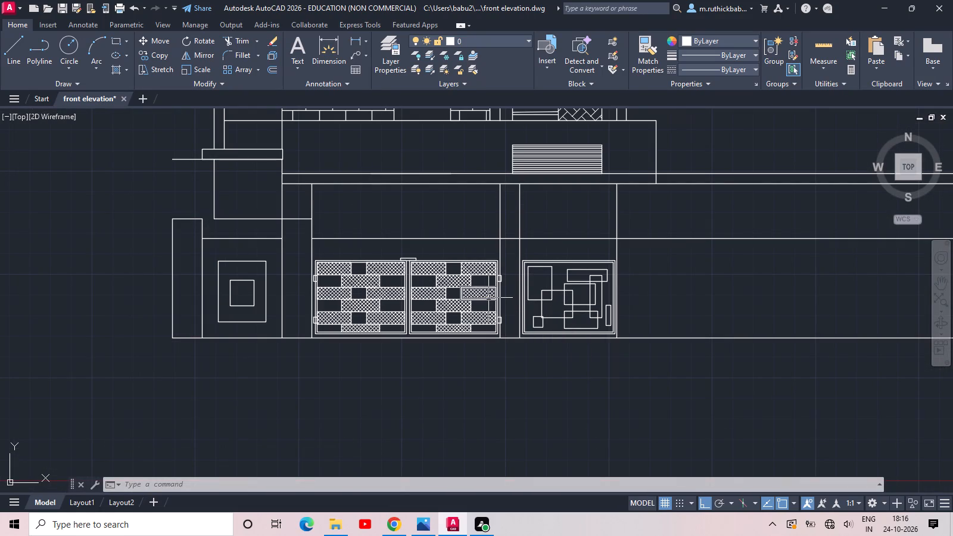
middle_click_drag(689, 297, 546, 322)
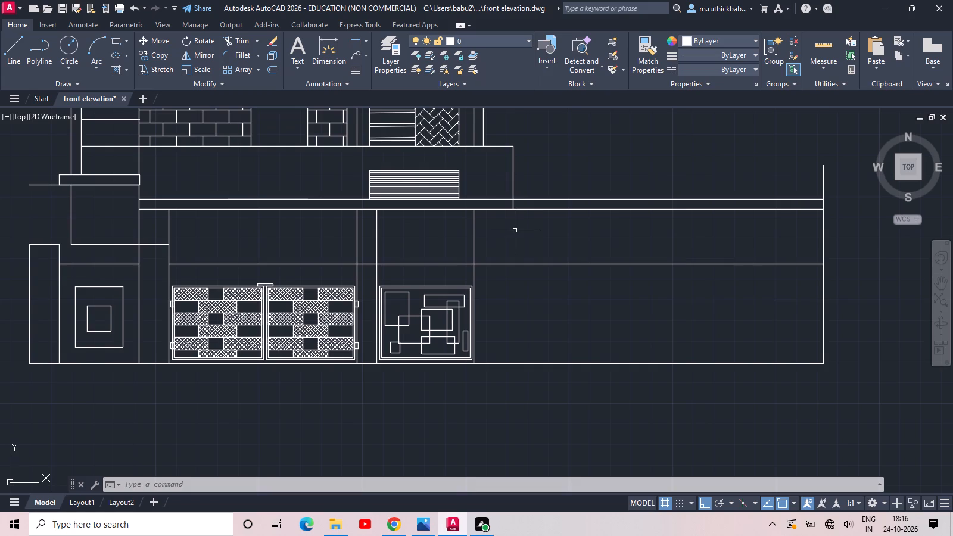
left_click(522, 173)
left_click(479, 165)
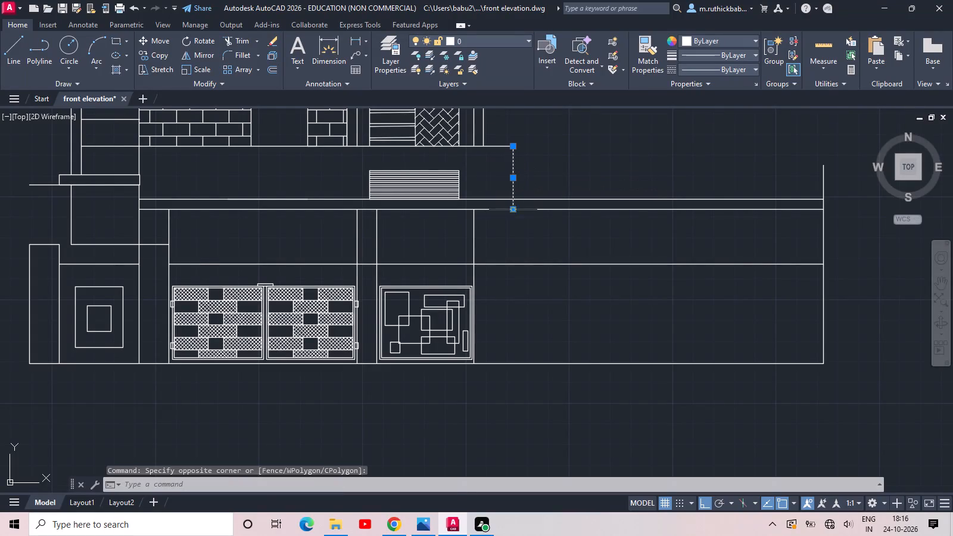
left_click(513, 180)
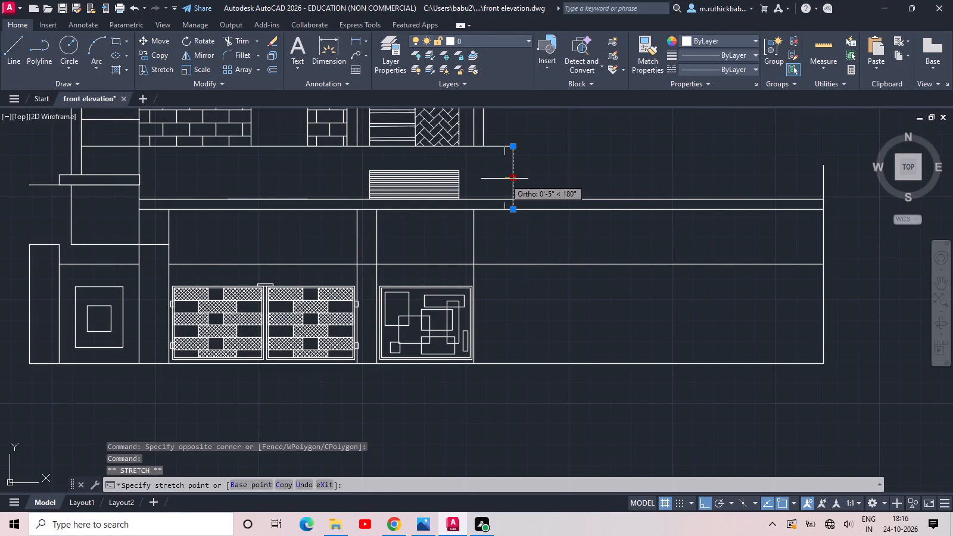
left_click(499, 179)
key("Escape")
key("Escape")
Trim the band's top line and the slab's underside line where they run past the moved end line.
type("tr")
key("space")
key("space")
left_click(507, 162)
left_click(508, 135)
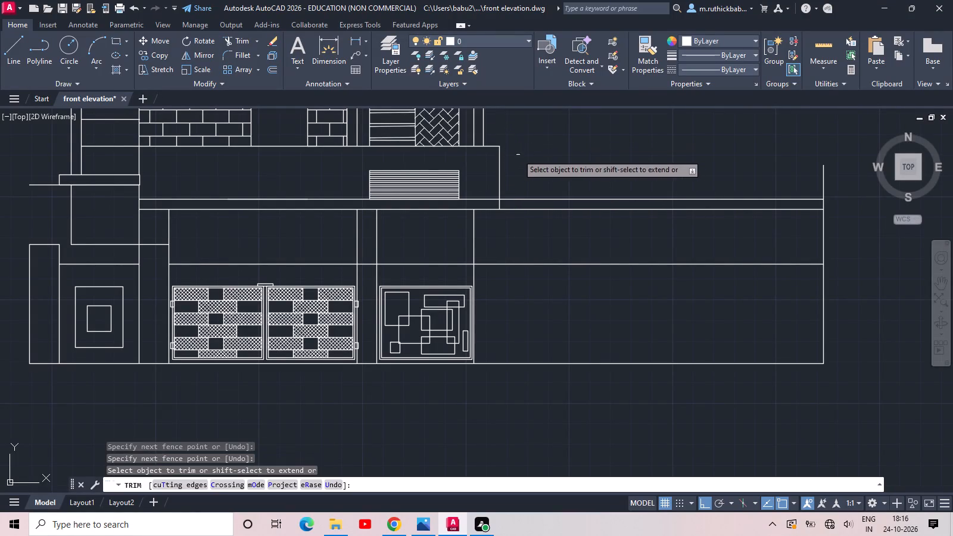
key("Escape")
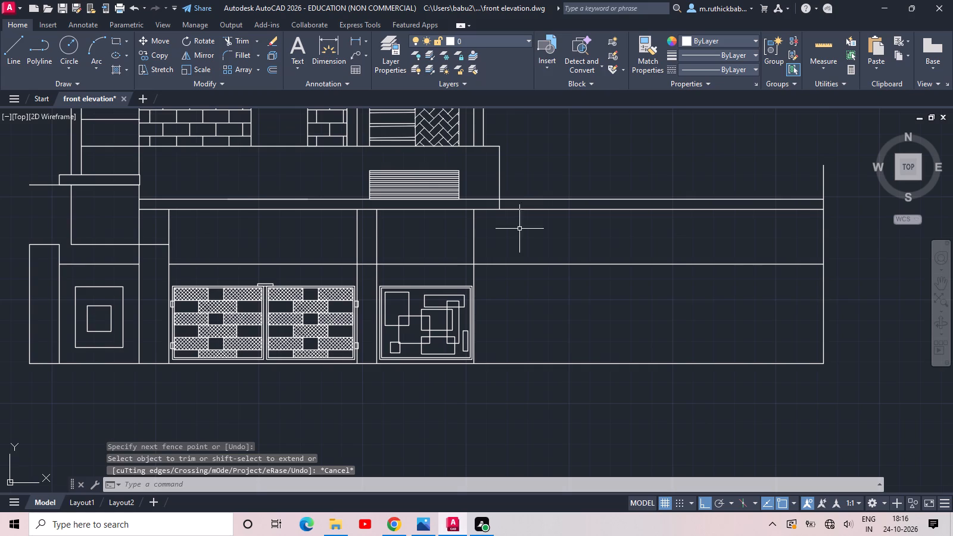
middle_click_drag(549, 205, 496, 225)
scroll(495, 226, "up", 2)
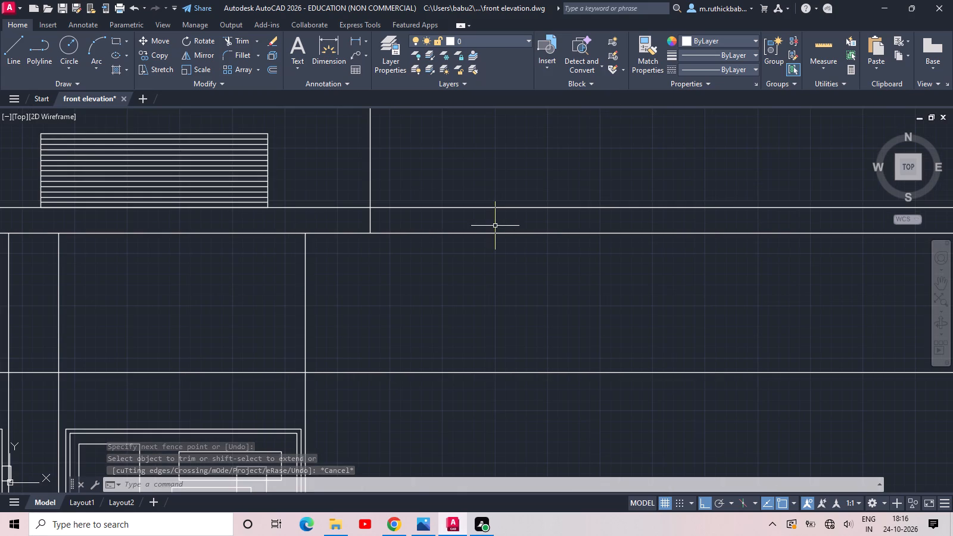
type("tr")
key("space")
key("space")
left_click(495, 214)
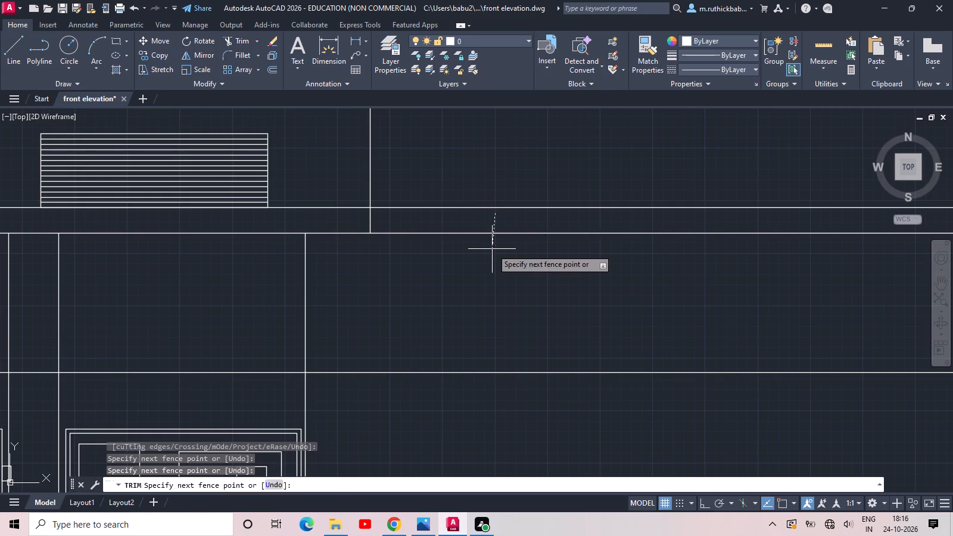
left_click(492, 250)
key("Escape")
Copy the vertical line at the framed panel's outer side 12" outward to form the end pillar.
scroll(492, 250, "down", 2)
middle_click_drag(495, 261, 457, 258)
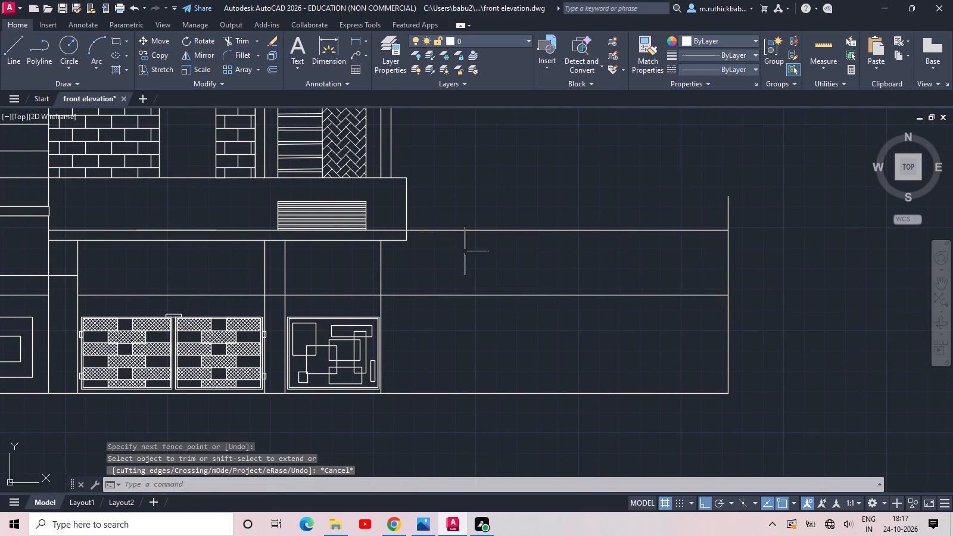
left_click_drag(393, 285, 383, 278)
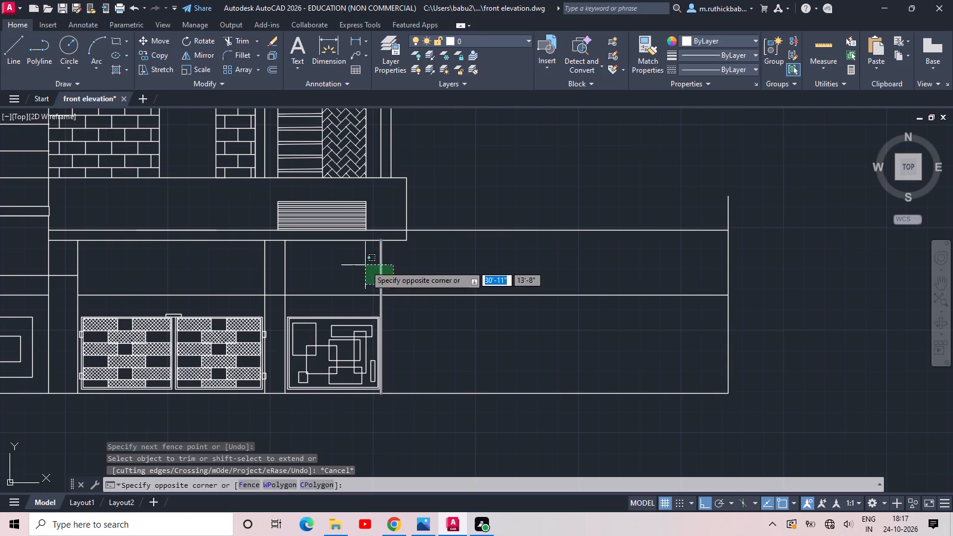
left_click(365, 265)
key("c")
type("o")
key("space")
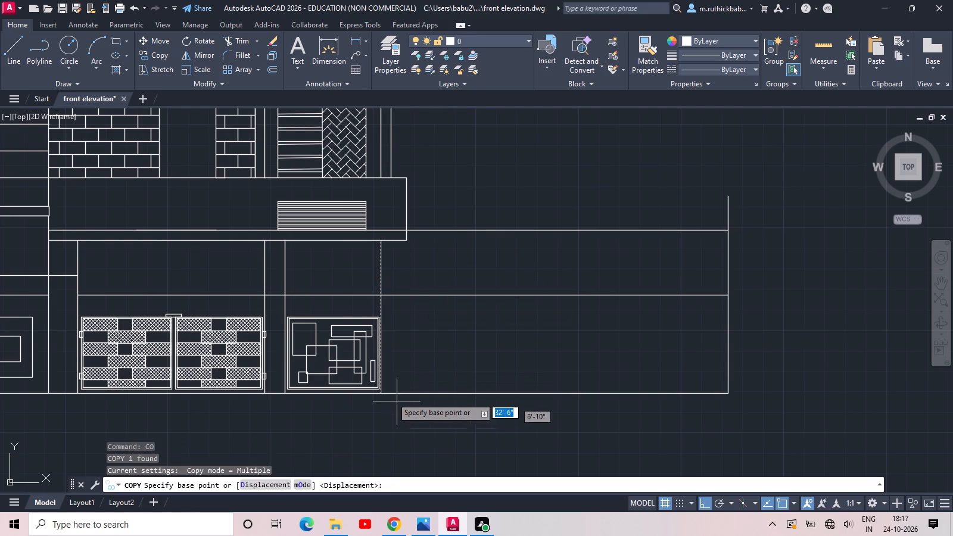
left_click(381, 395)
type("12")
key("space")
key("Escape")
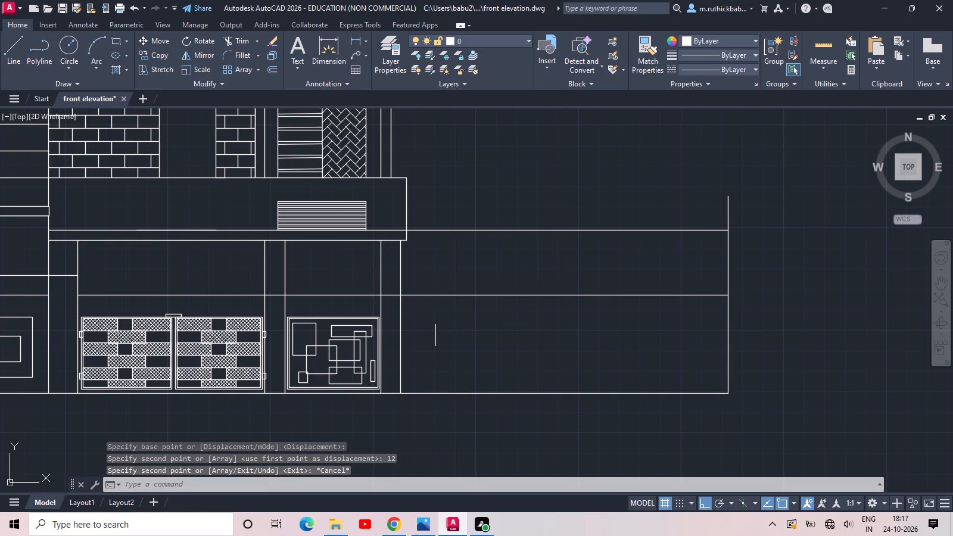
Trim the horizontal wall line out of the framed panel's bay and the pillar between the gates and panel.
middle_click_drag(362, 311, 431, 310)
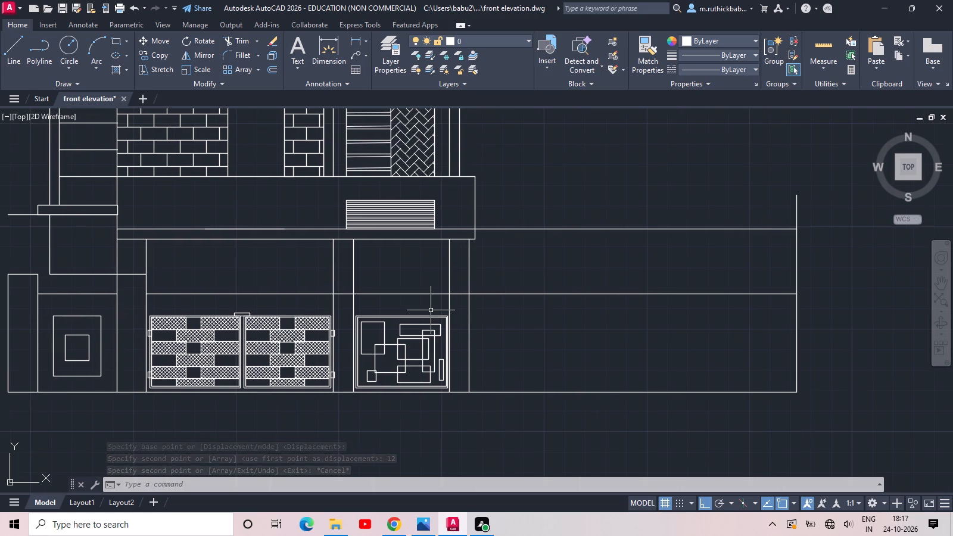
type("tr")
key("space")
key("space")
left_click(431, 310)
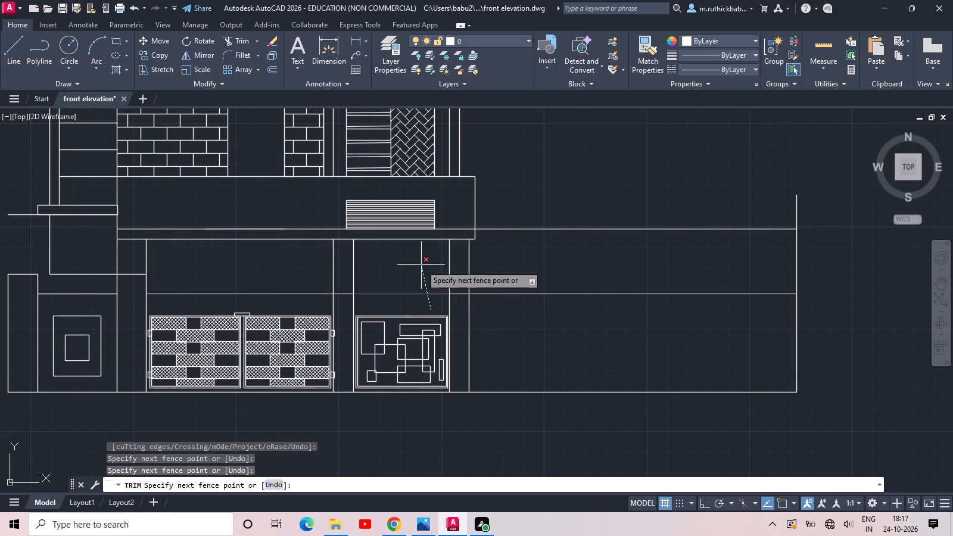
left_click(421, 265)
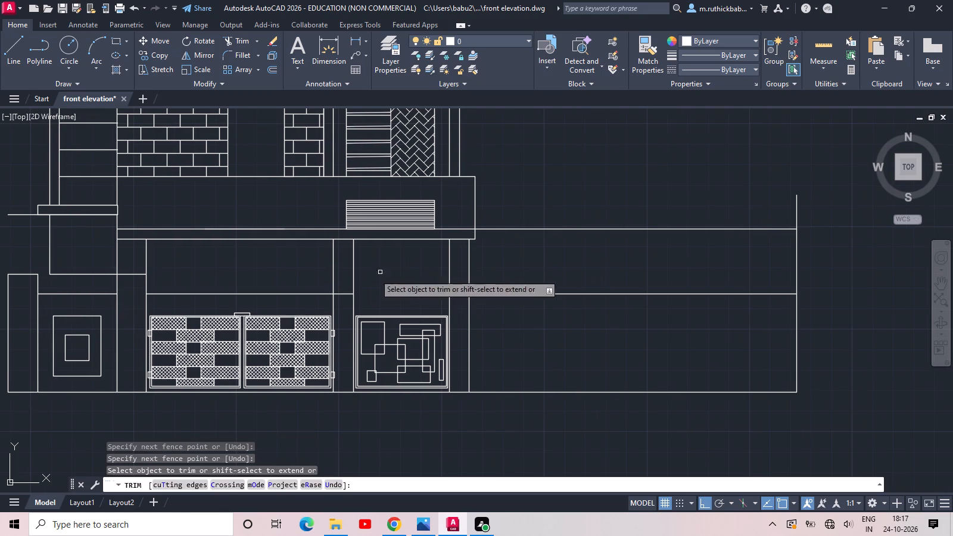
middle_click_drag(278, 297, 363, 290)
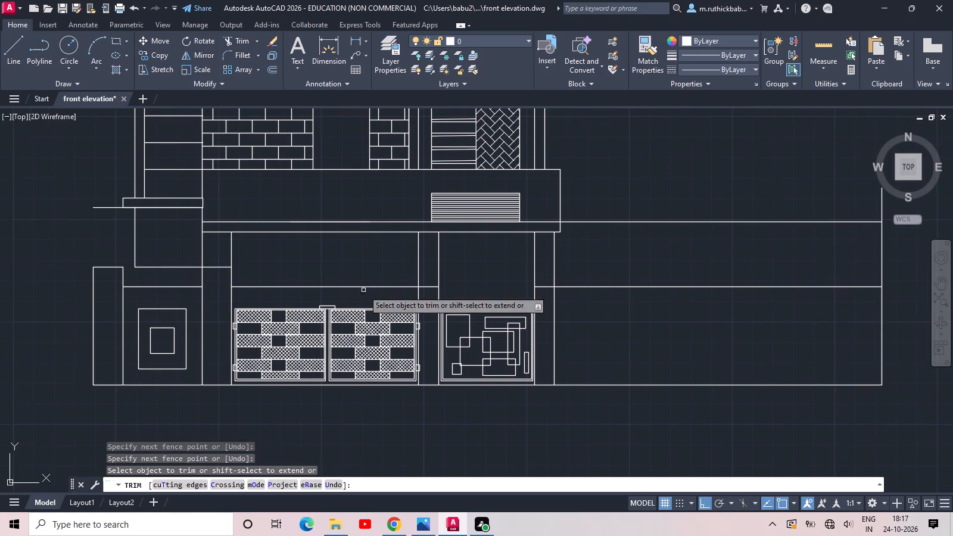
left_click(431, 296)
left_click(429, 270)
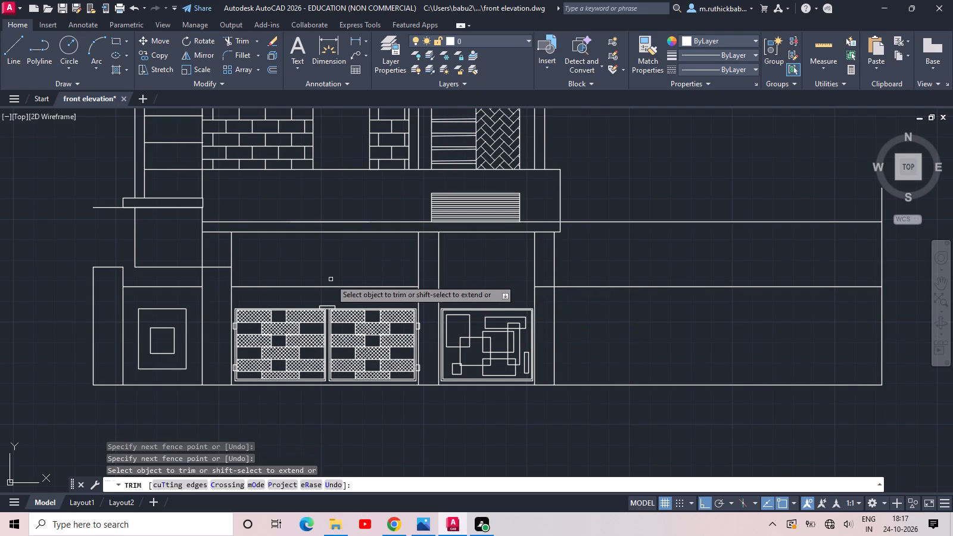
middle_click_drag(328, 279, 420, 272)
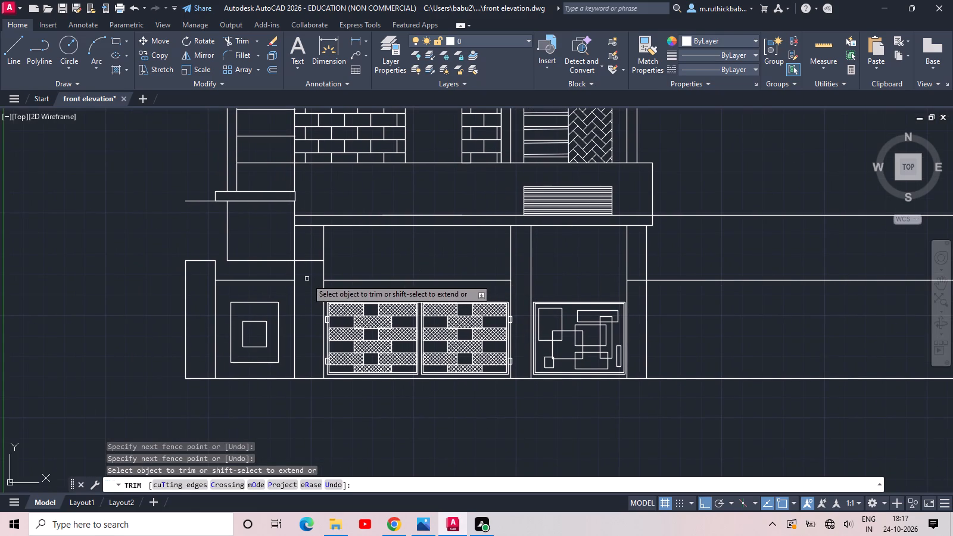
key("Escape")
key("Escape")
Draw a small upright rectangle against the gate-side pillar, from the low wall's top line up to the block's underside.
type("rec")
key("space")
scroll(298, 279, "up", 3)
left_click(276, 285)
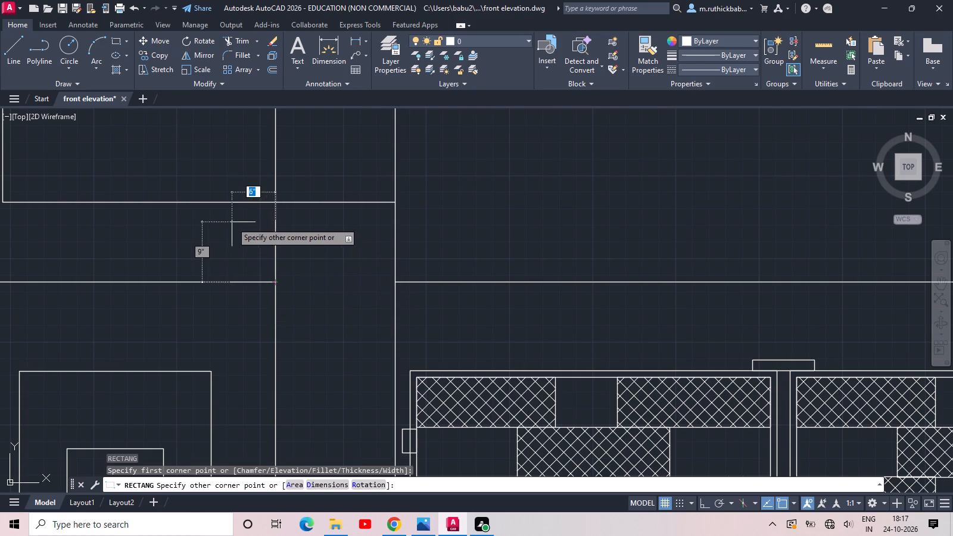
left_click(238, 202)
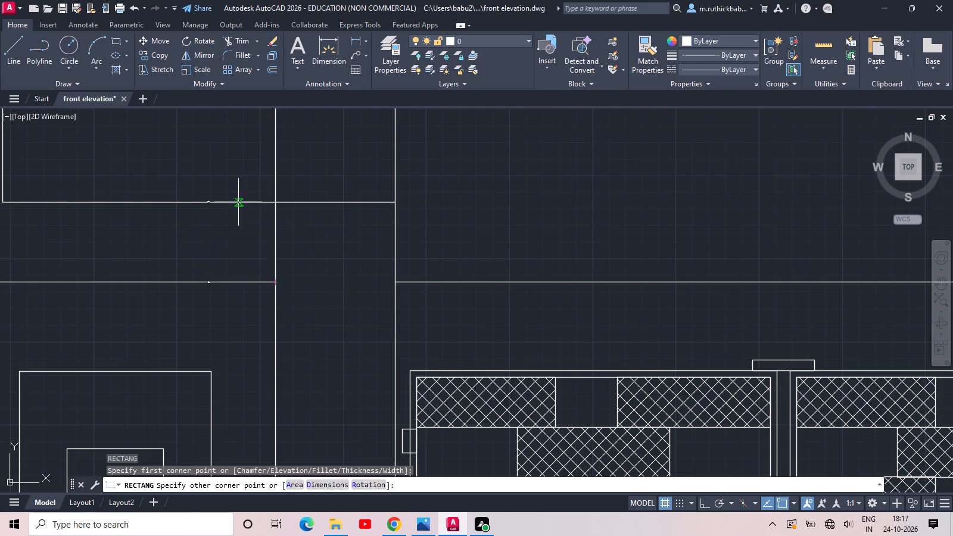
key("Escape")
Draw a rectangle about 2'-2" wide and 3'-9" high from the right gate leaf's top edge up to the slab's underside.
scroll(338, 211, "down", 2)
middle_click_drag(459, 223, 371, 244)
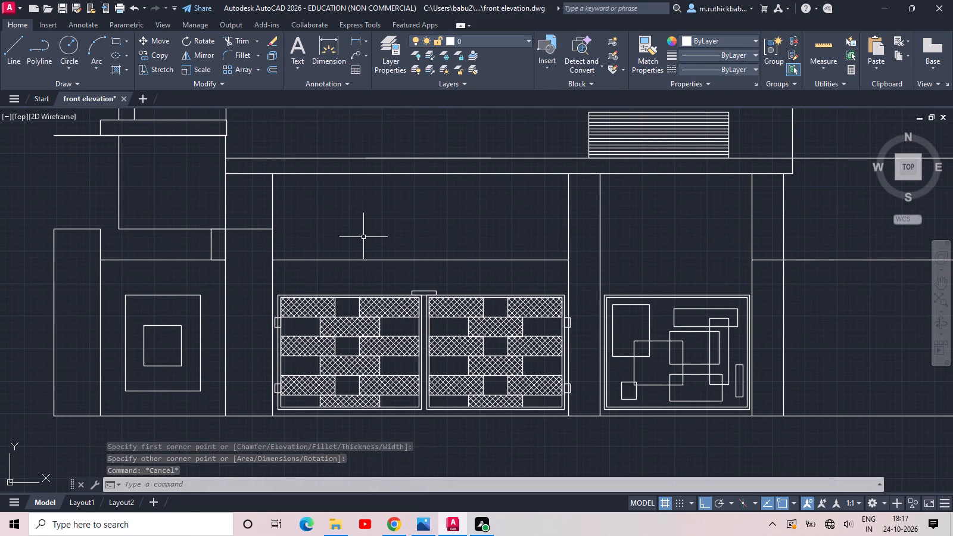
type("rec")
key("space")
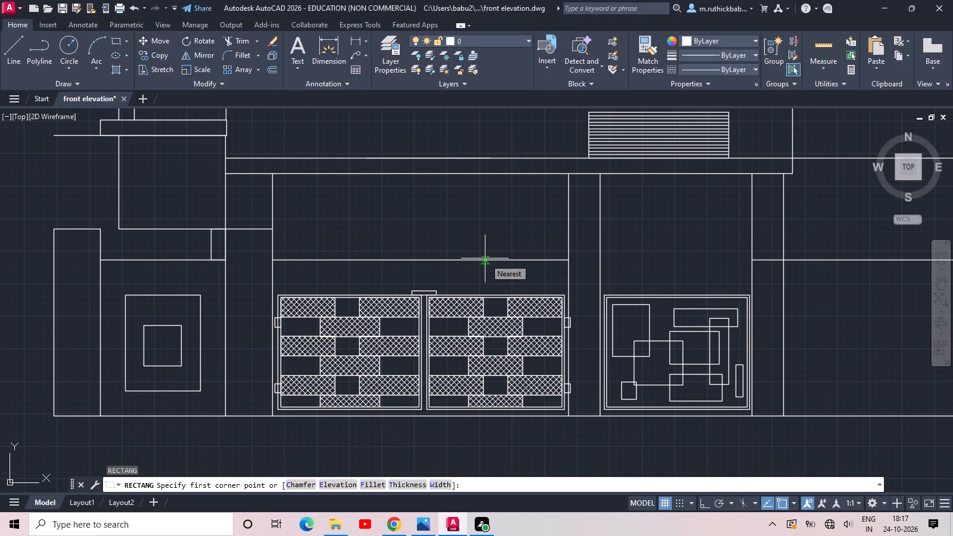
scroll(483, 293, "up", 2)
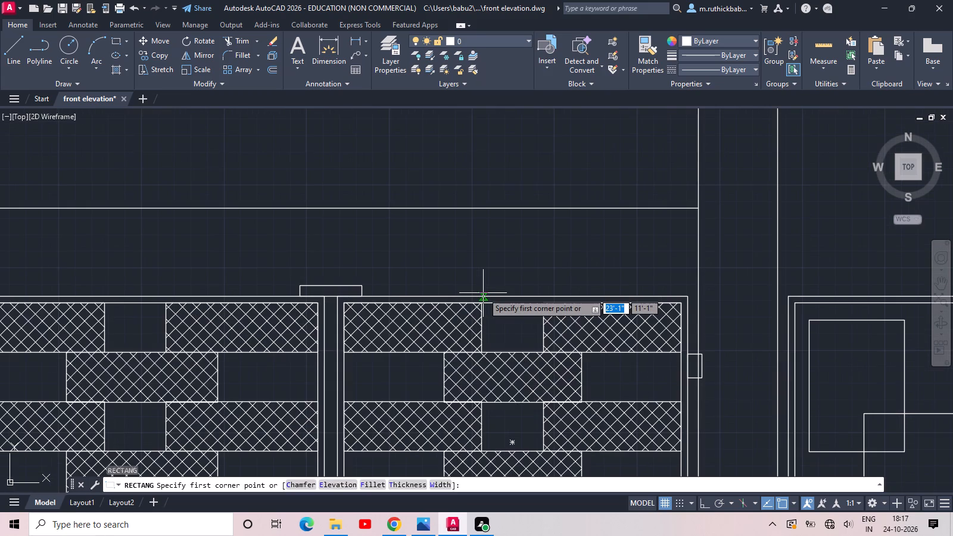
left_click(483, 295)
middle_click_drag(482, 191, 421, 221)
scroll(421, 221, "down", 2)
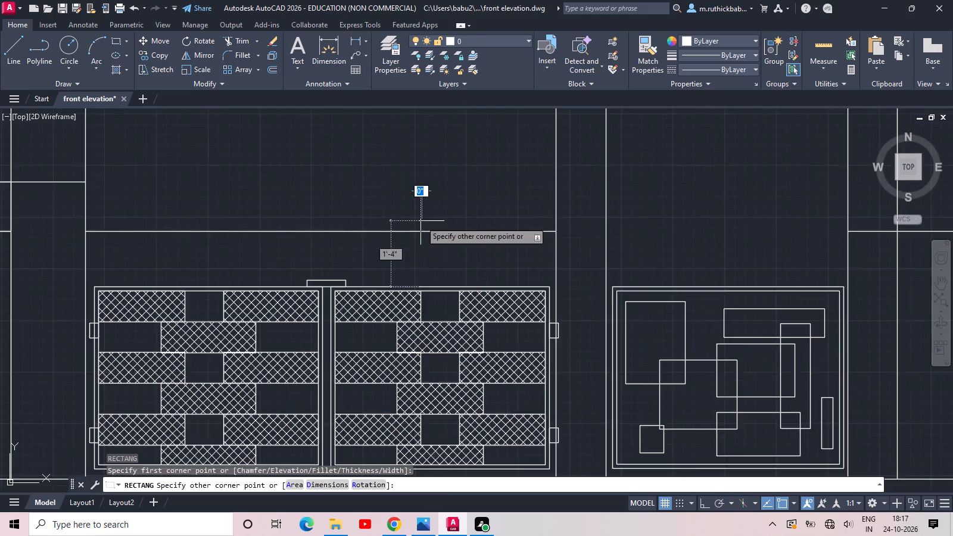
scroll(421, 221, "down", 1)
scroll(461, 198, "up", 1)
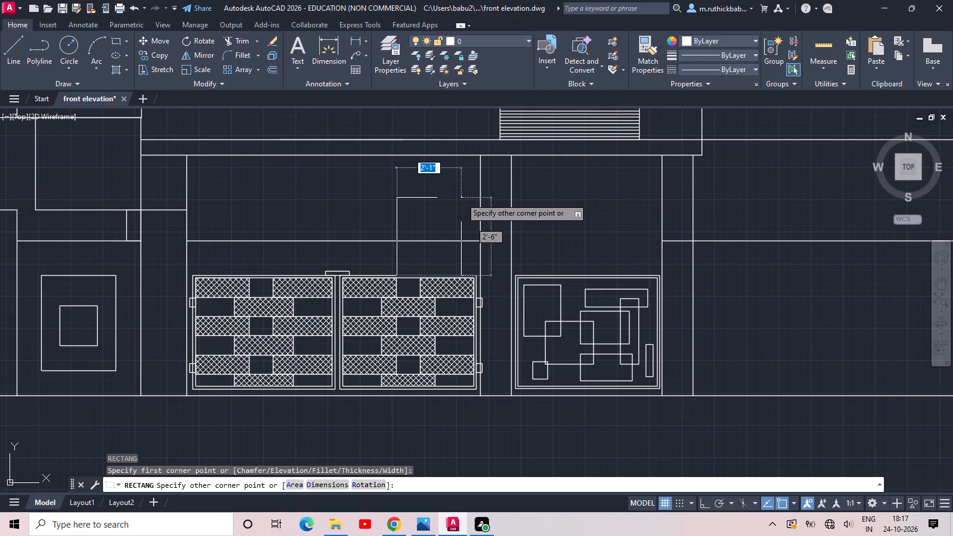
left_click(462, 155)
key("grave")
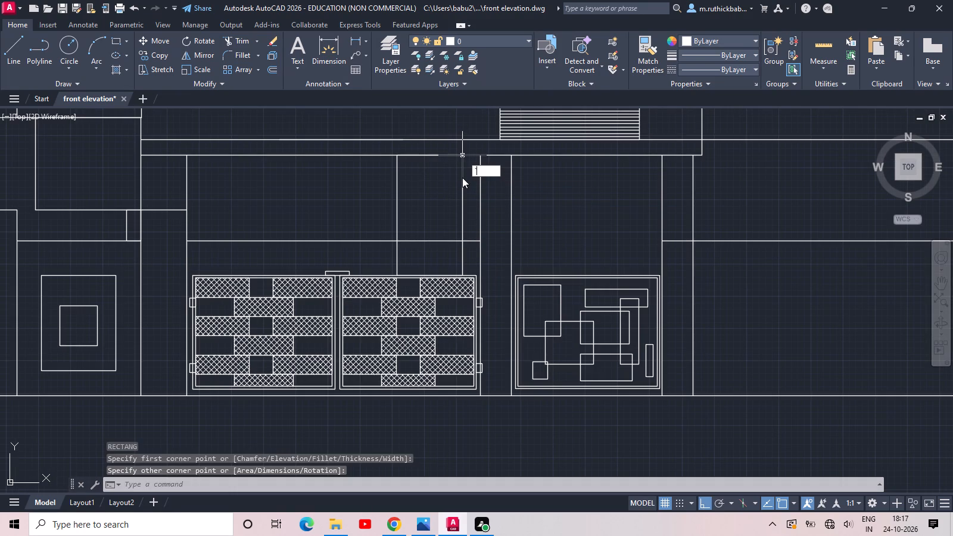
key("Escape")
Offset the tall rectangle above the right gate leaf 6" inward.
left_click_drag(479, 182, 434, 185)
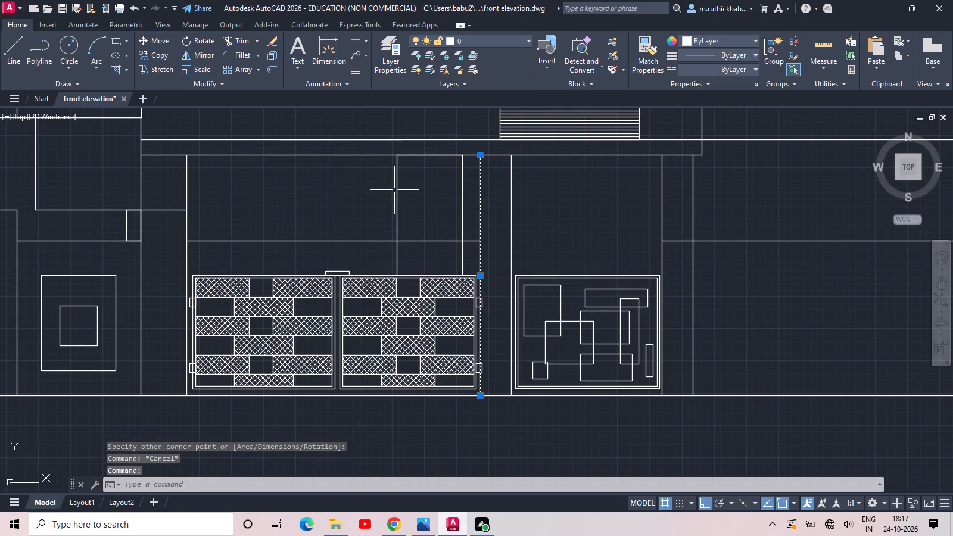
key("Escape")
left_click(469, 182)
left_click(410, 191)
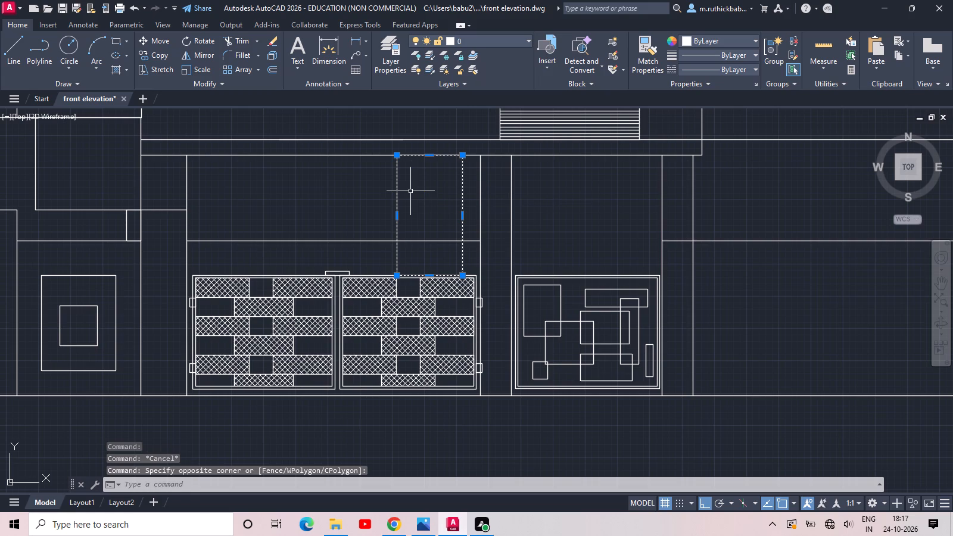
type("off 6")
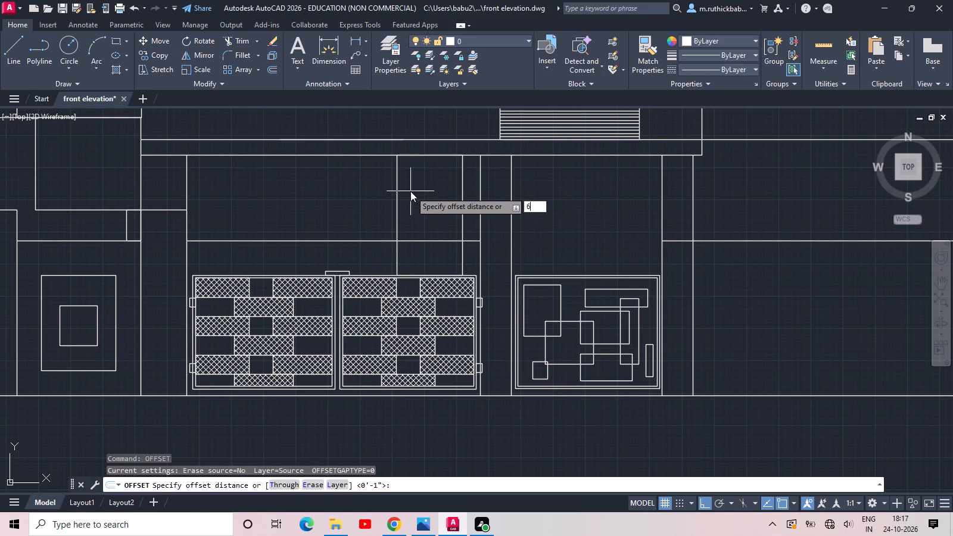
key("space")
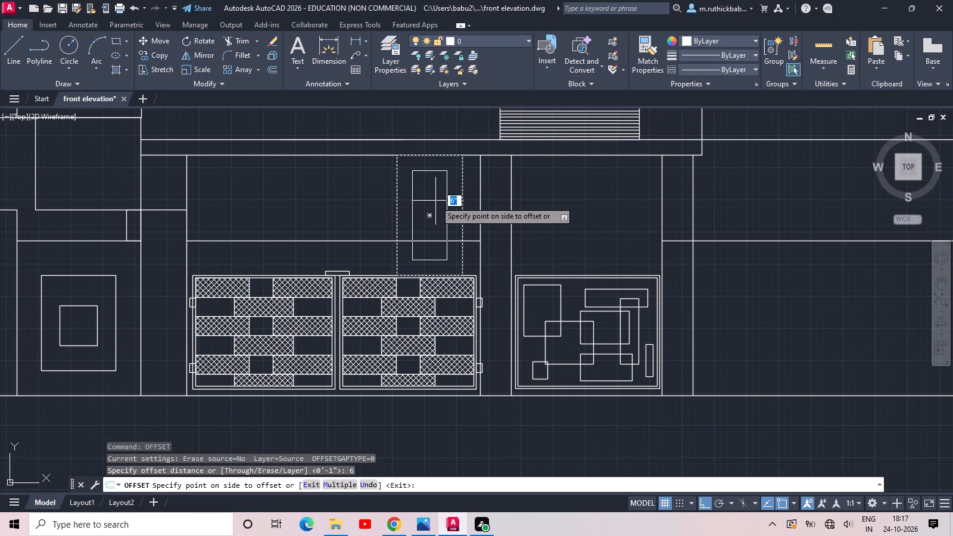
left_click(435, 201)
key("Escape")
Stretch the inner rectangle's bottom edge down to the right gate leaf's top edge.
left_click(430, 259)
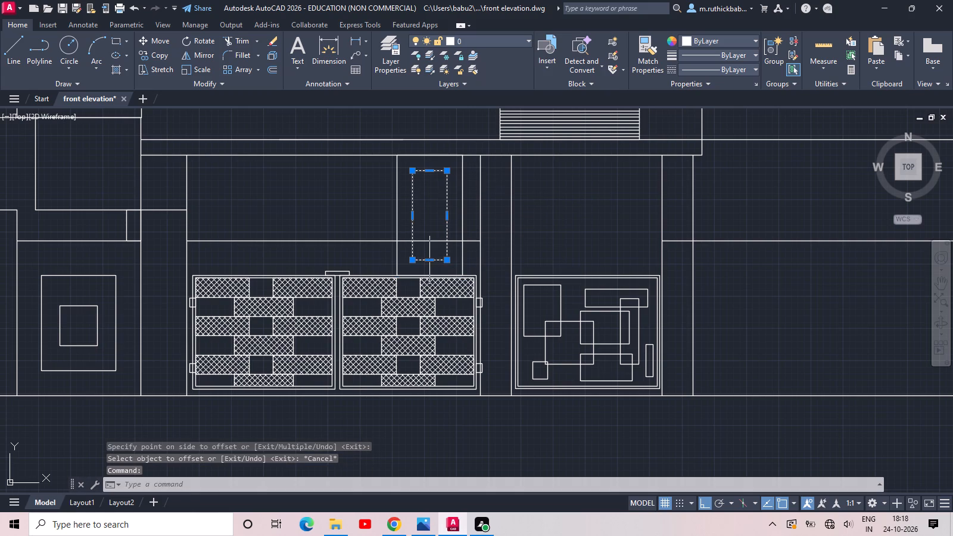
left_click(428, 259)
left_click(429, 273)
key("Escape")
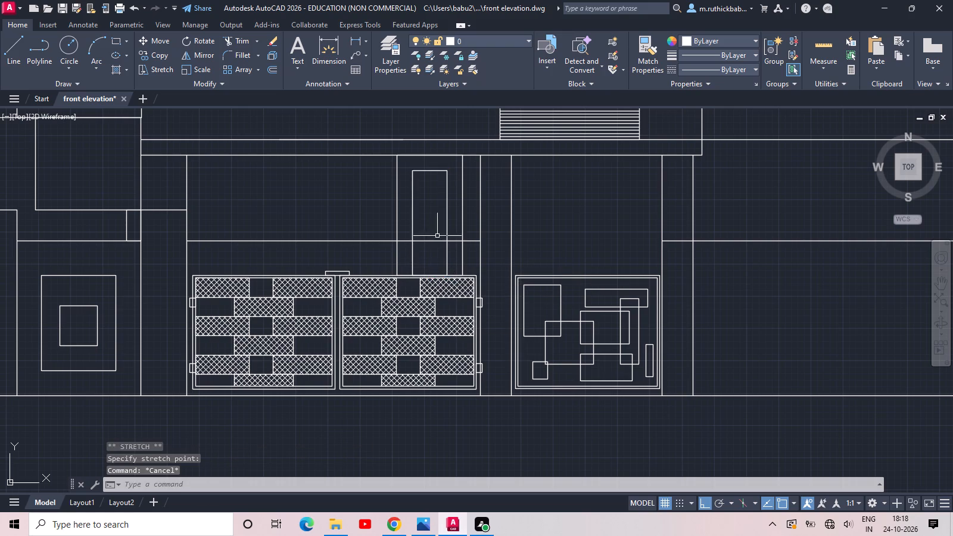
Offset the stretched inner rectangle 1" inward to form a double-line frame.
left_click(451, 168)
left_click(417, 188)
type("off 1")
key("space")
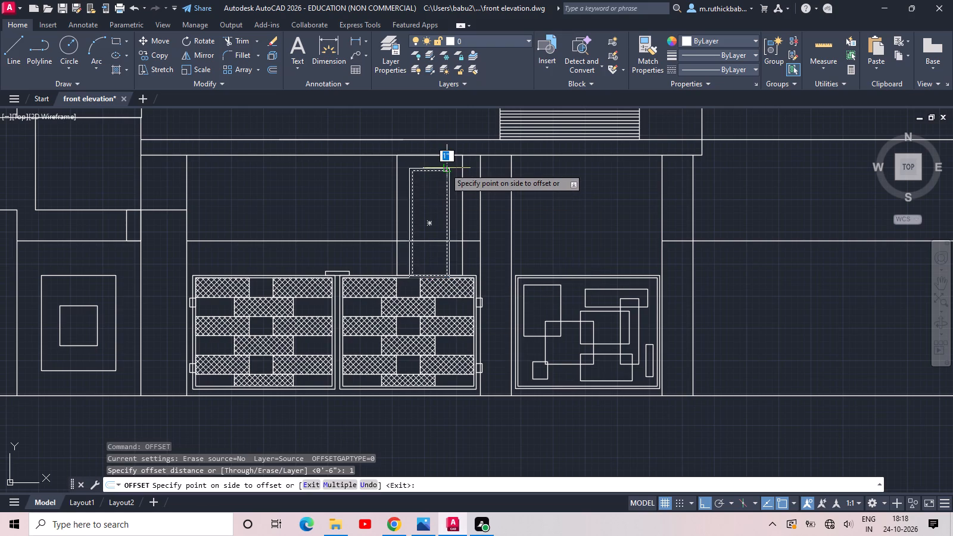
left_click(435, 186)
key("Escape")
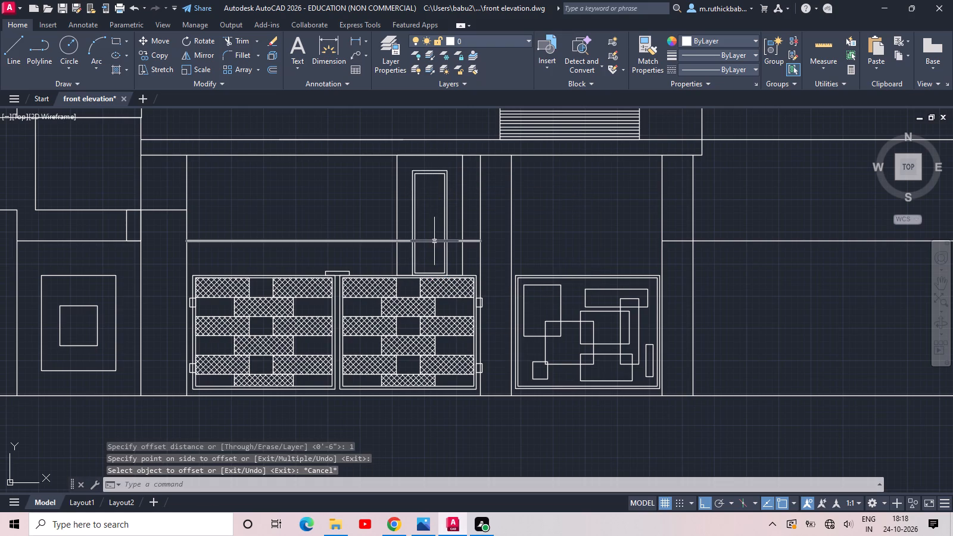
Trim the horizontal wall line inside the double-line frame and in the strip on its pillar side.
type("tr")
key("space")
key("space")
left_click(449, 246)
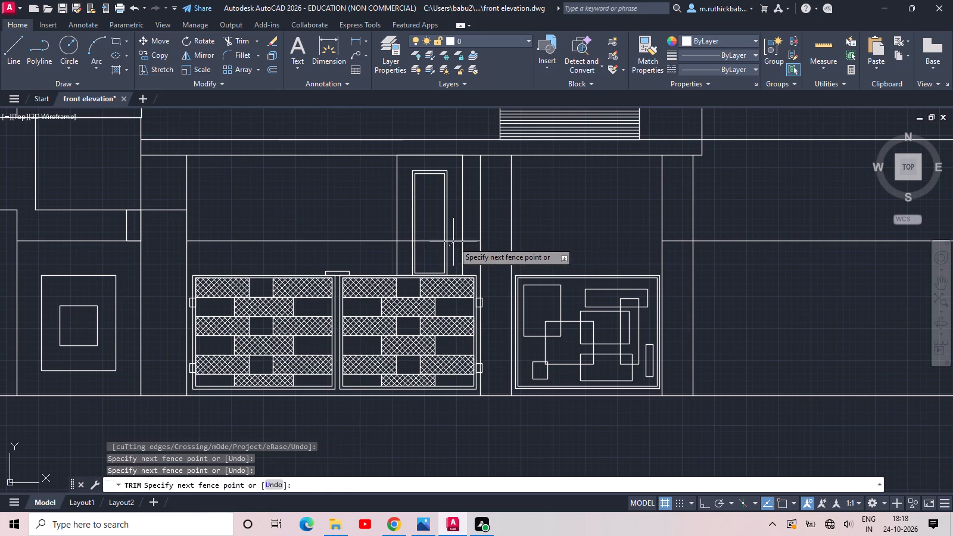
left_click(456, 233)
left_click(424, 249)
left_click(426, 230)
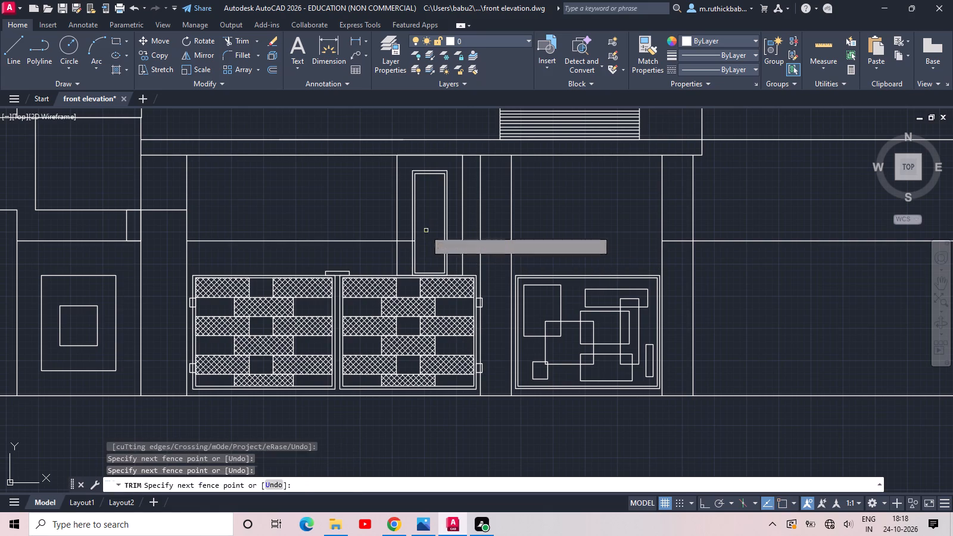
middle_click_drag(429, 228, 428, 246)
key("Escape")
Trim the horizontal wall line out of the end pillar beside the framed panel.
scroll(440, 232, "down", 1)
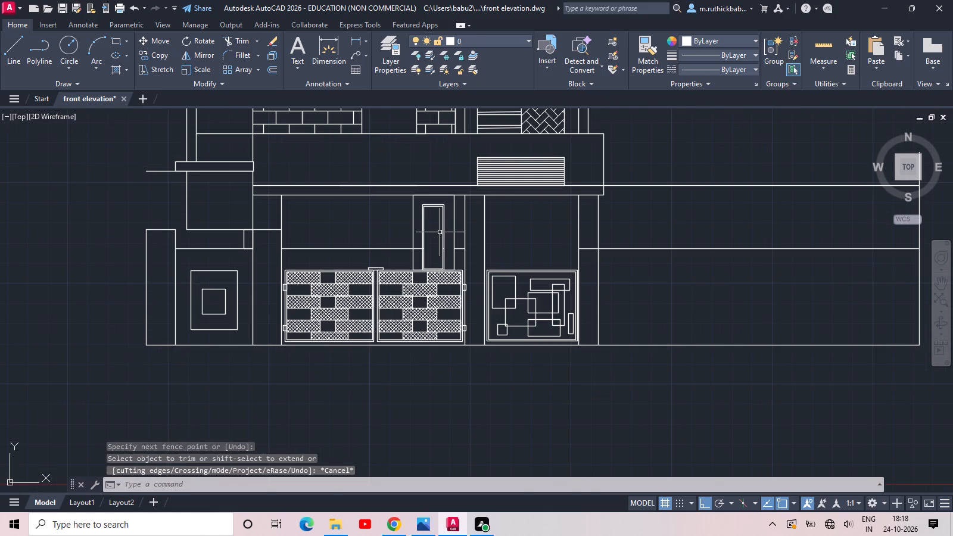
scroll(440, 232, "down", 1)
middle_click_drag(440, 232, 442, 278)
scroll(442, 290, "up", 1)
scroll(442, 290, "down", 1)
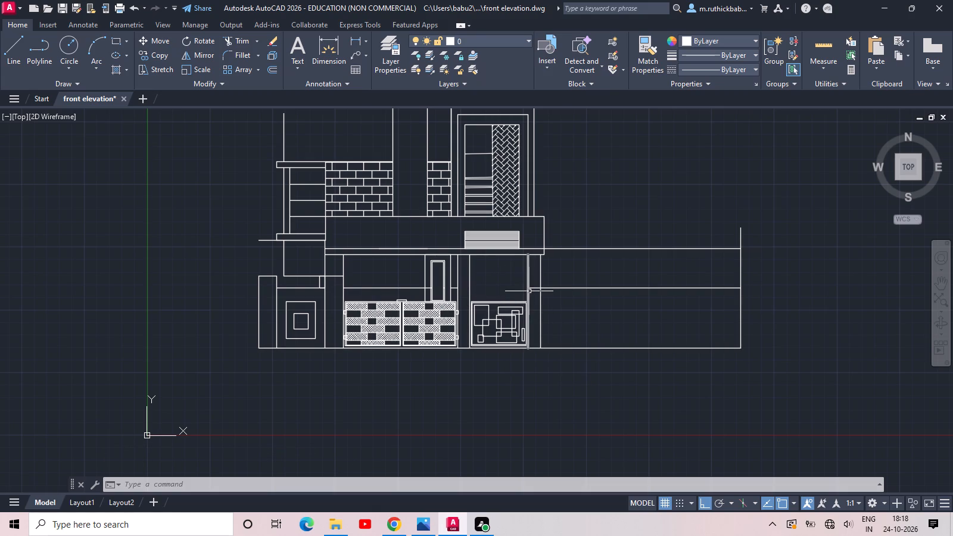
key("space")
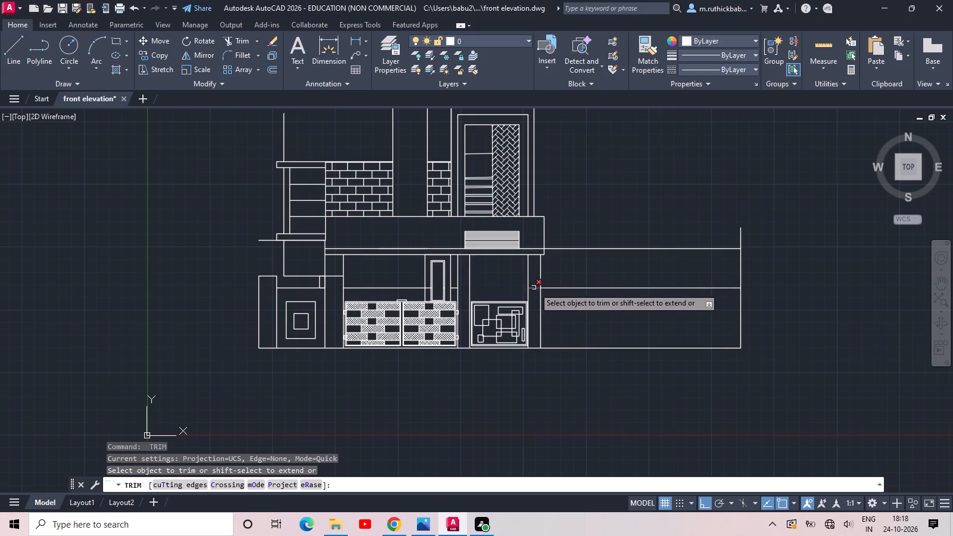
left_click(534, 286)
left_click(534, 299)
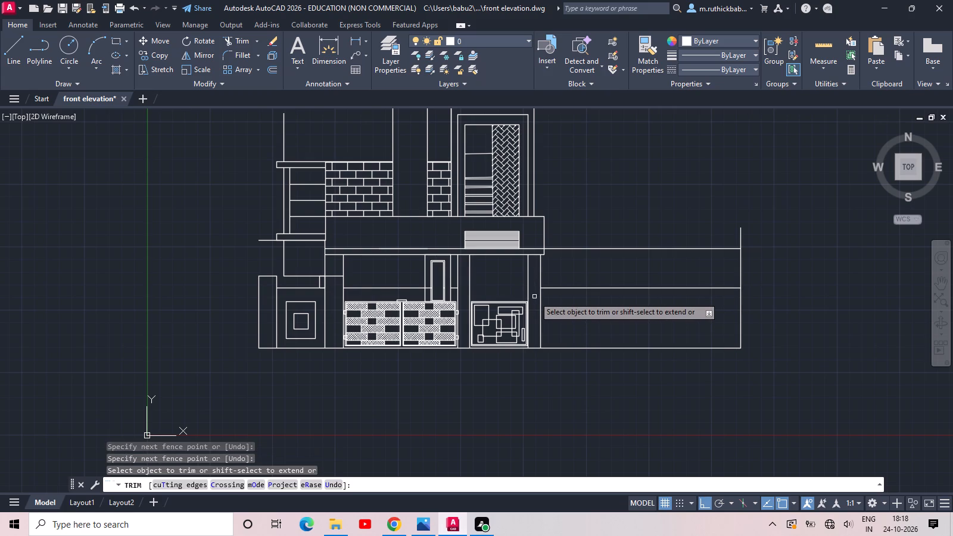
scroll(534, 297, "down", 1)
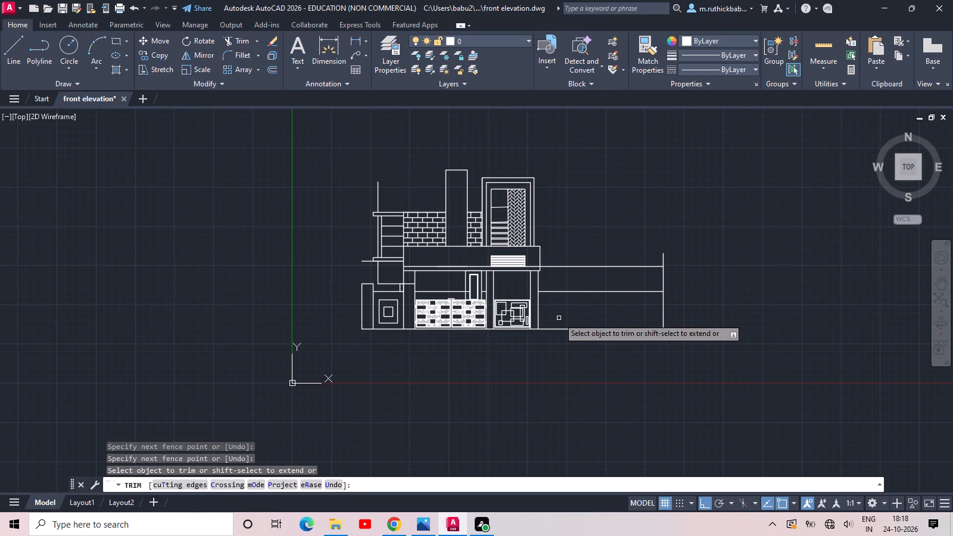
middle_click_drag(600, 314, 546, 354)
scroll(544, 354, "up", 1)
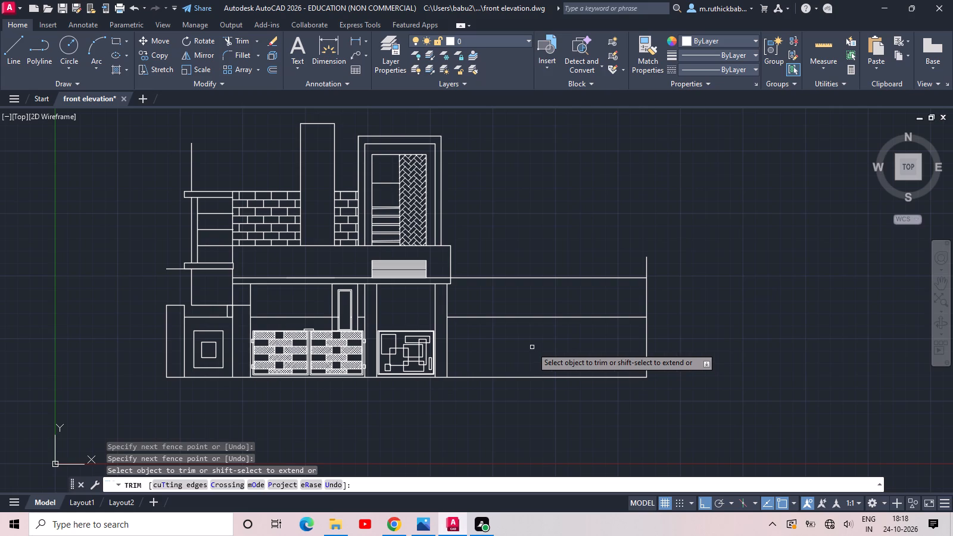
key("Escape")
Draw a rectangle about 6' wide and 3' high in the low wall beside the end pillar.
scroll(515, 350, "up", 2)
type("rec")
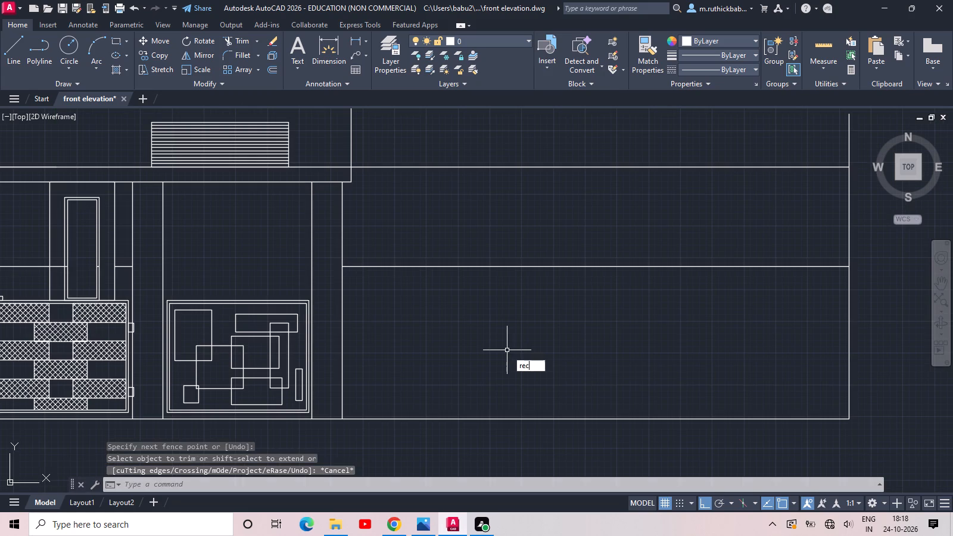
key("space")
left_click(373, 291)
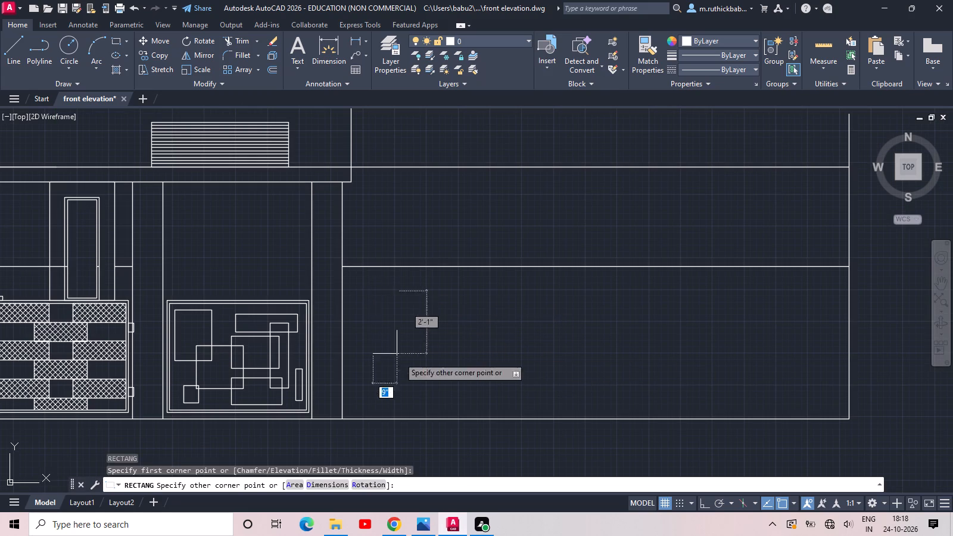
left_click(560, 388)
key("space")
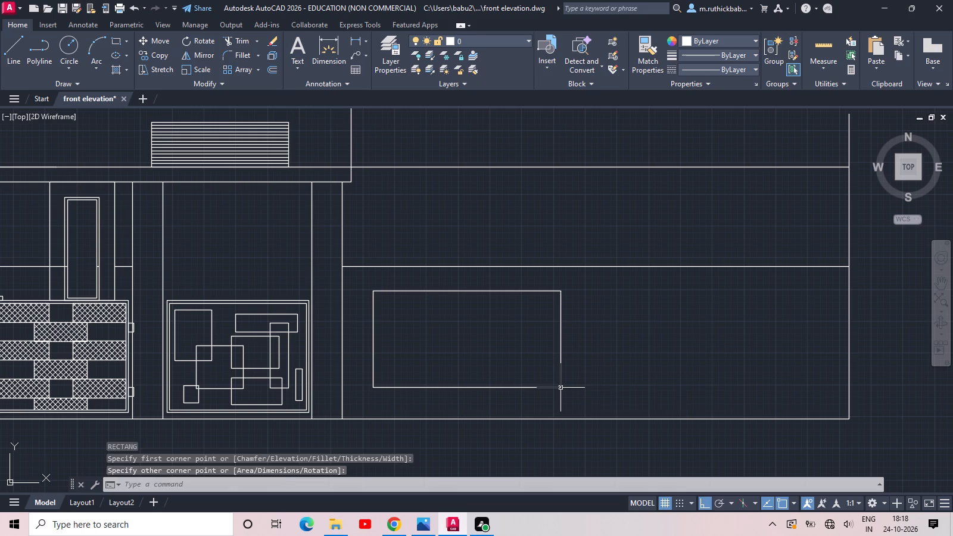
key("Escape")
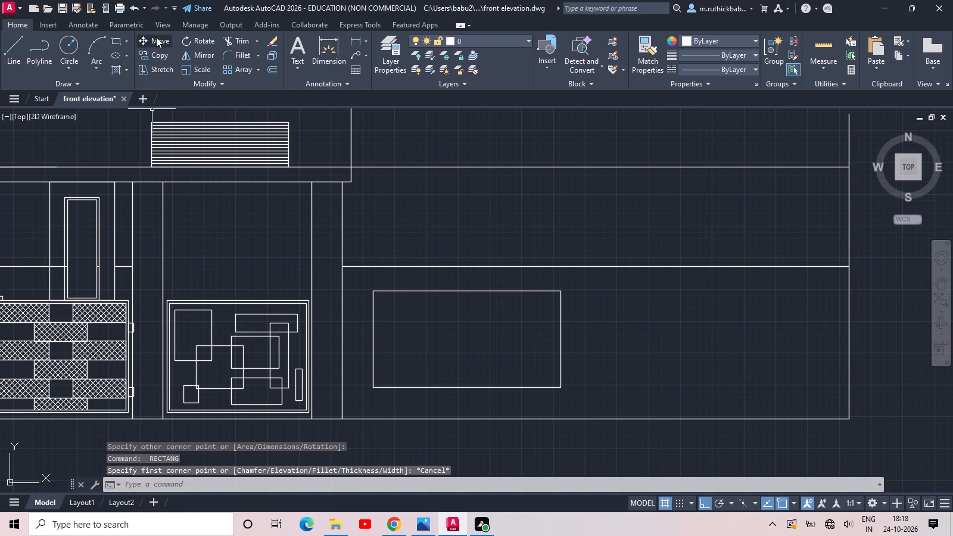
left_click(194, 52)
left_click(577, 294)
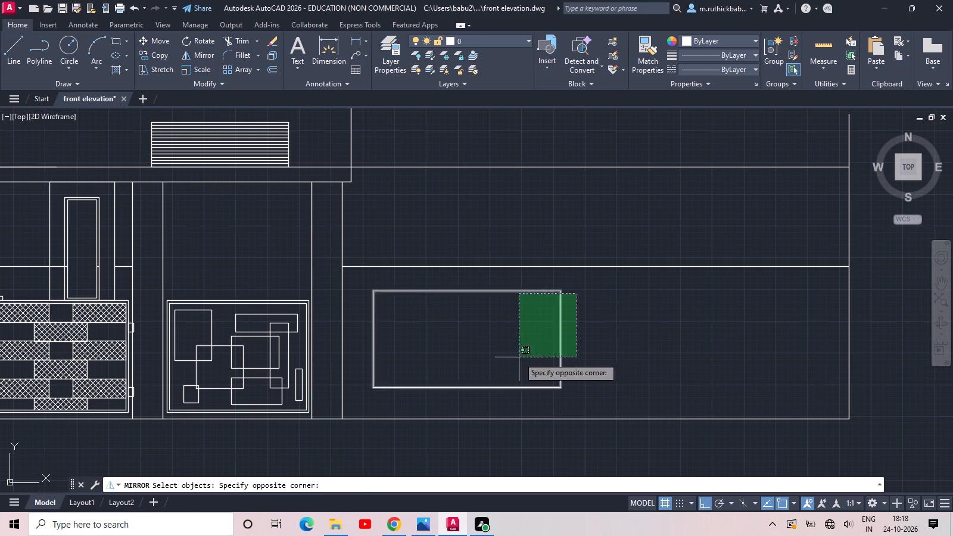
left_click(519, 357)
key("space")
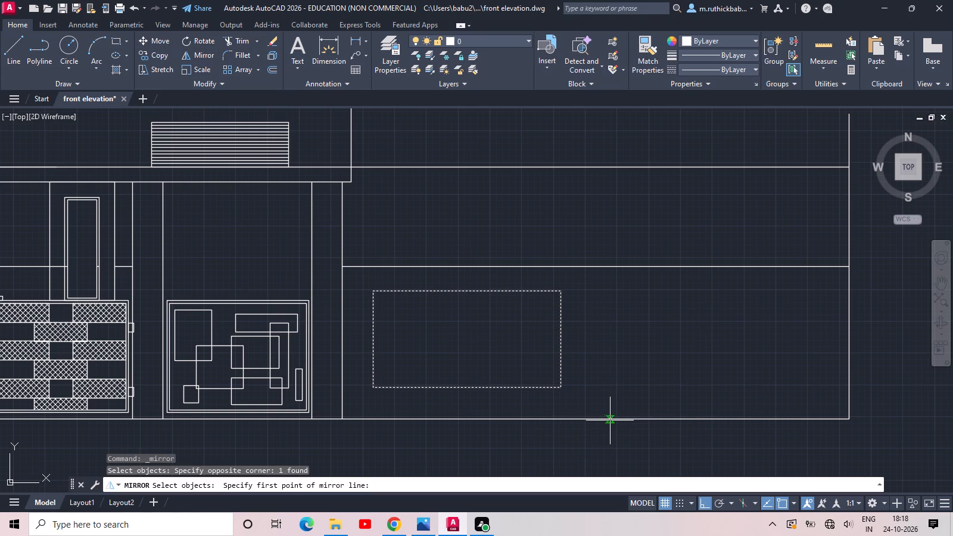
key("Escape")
Trim the ground line between the end pillar's two edges so the low wall's base line stands separate.
key("t")
key("r")
key("space")
key("space")
left_click_drag(342, 432, 343, 423)
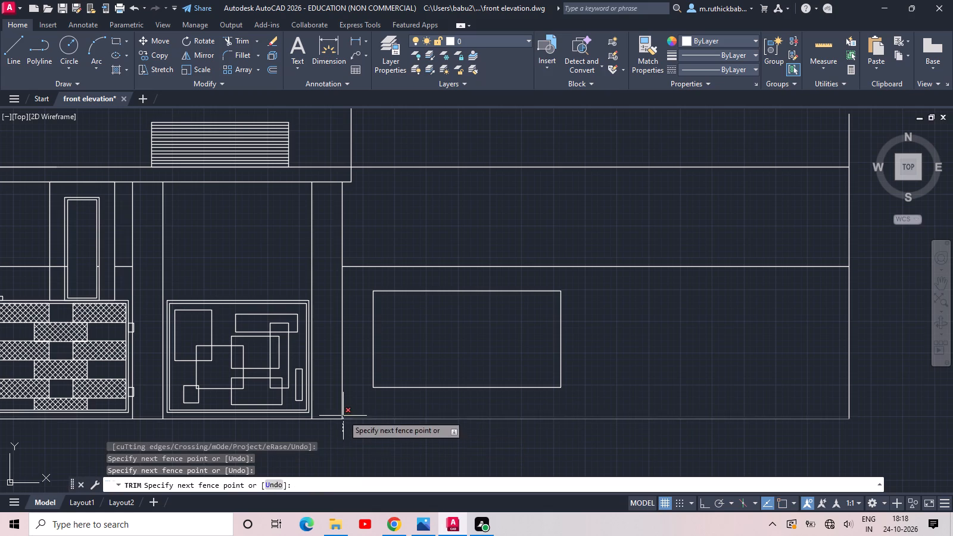
left_click(326, 411)
key("Escape")
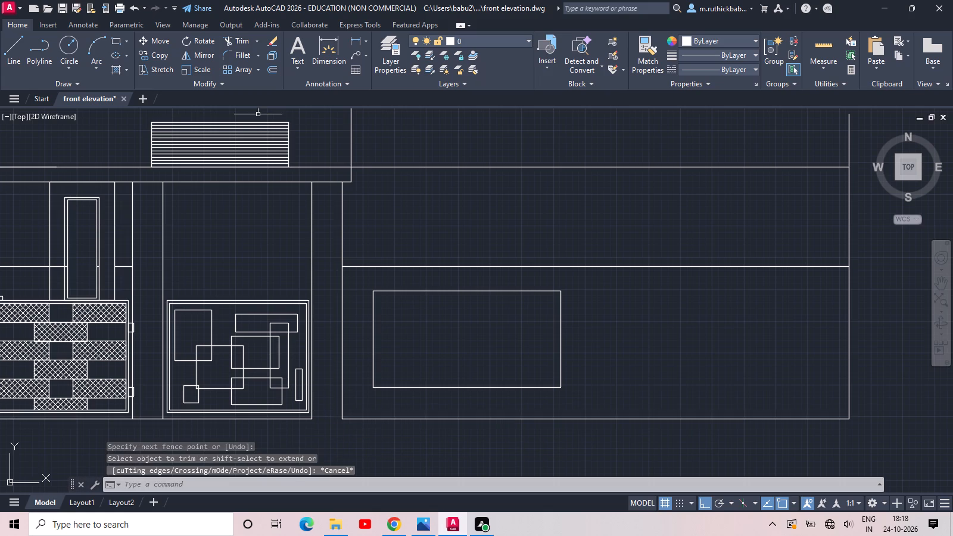
Mirror the low wall's rectangle about a vertical line through the wall base's midpoint, keeping the original.
left_click(194, 51)
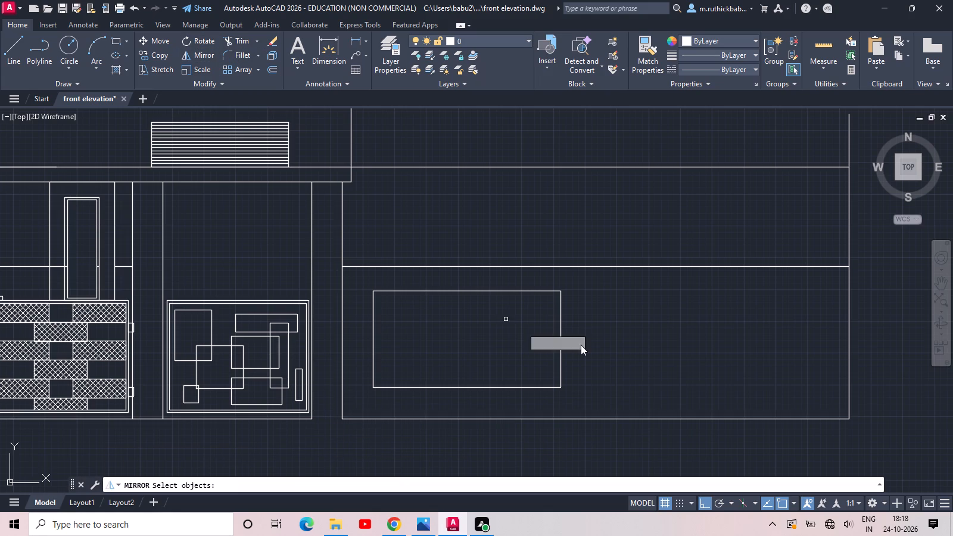
left_click(572, 281)
left_click(484, 370)
key("space")
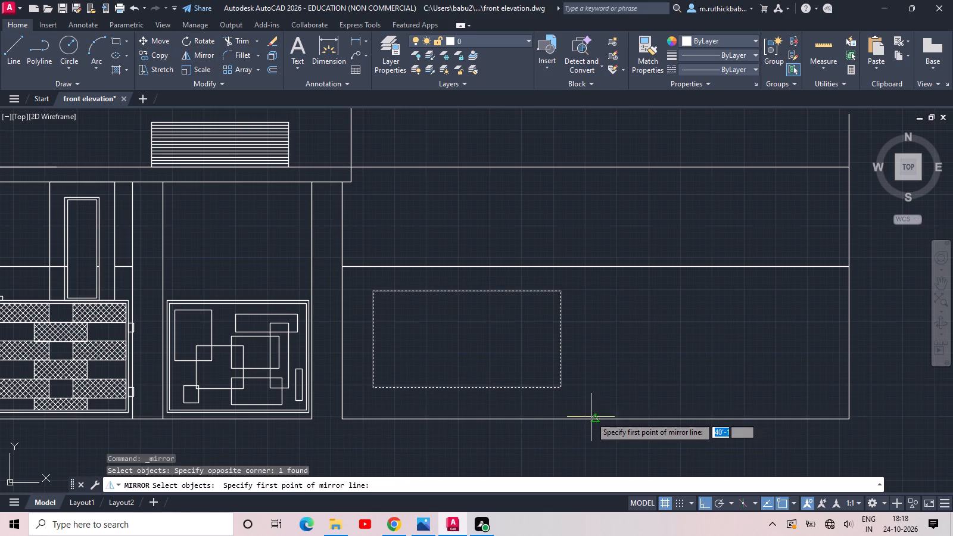
left_click(596, 420)
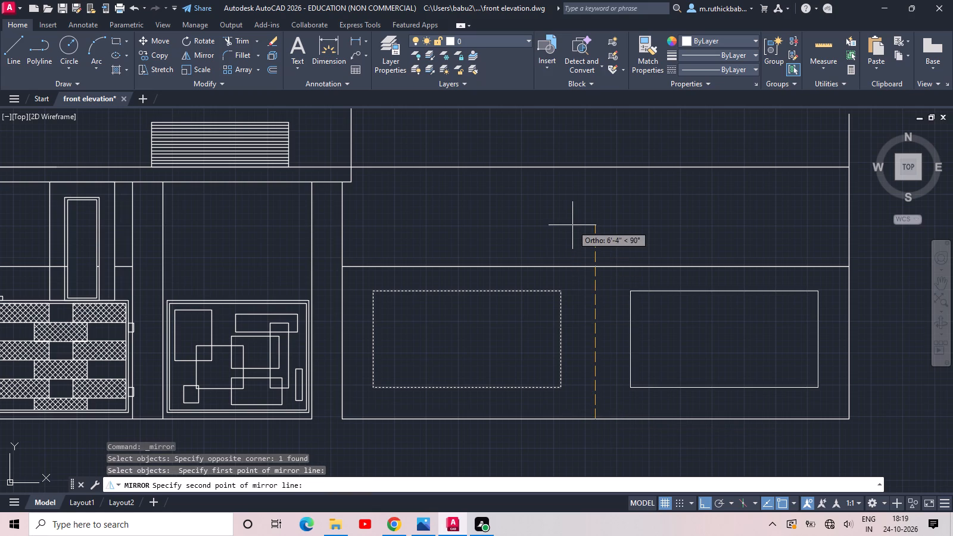
left_click(572, 225)
left_click_drag(591, 268, 572, 225)
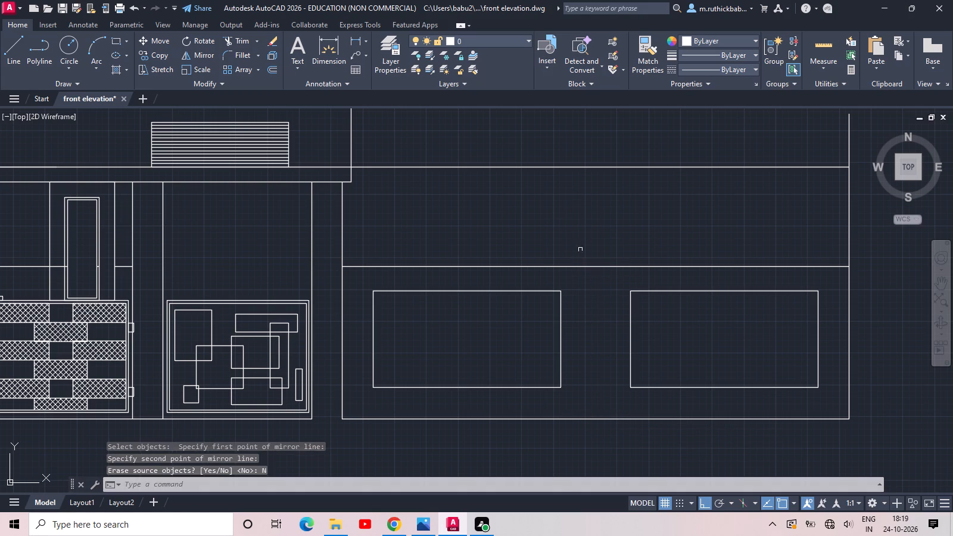
key("Escape")
key("Escape")
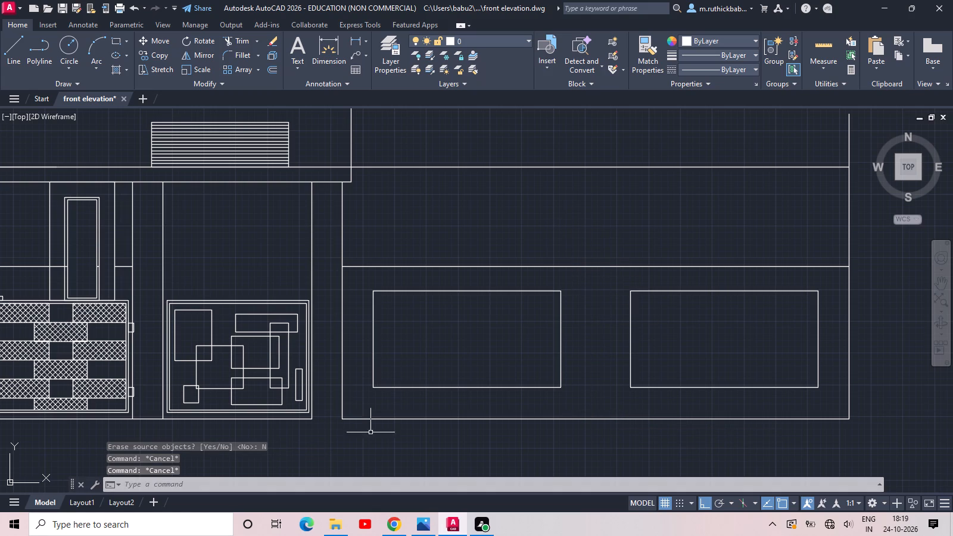
Extend the low wall's base line back across the end pillar's foot.
key("w")
key("Escape")
type("ex")
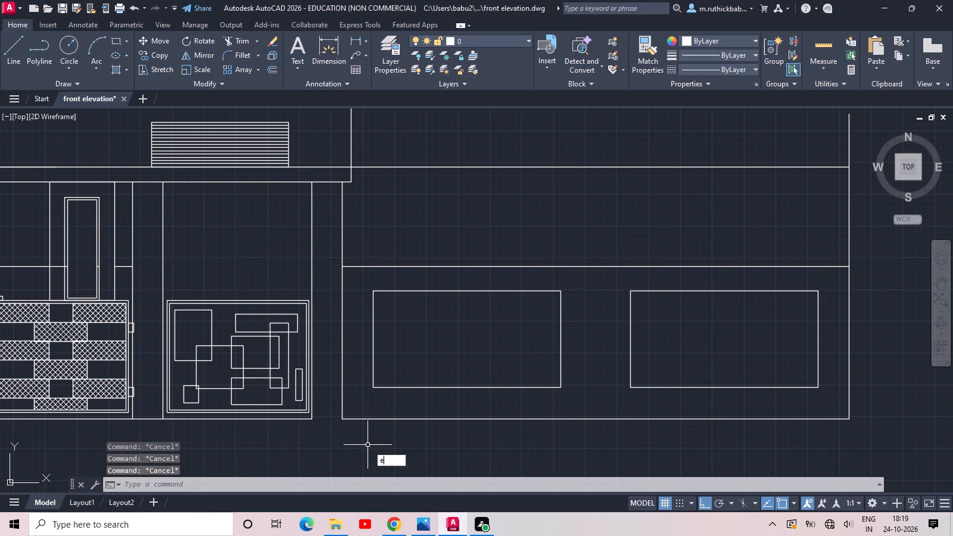
key("space")
key("space")
left_click(368, 450)
left_click(369, 399)
key("Escape")
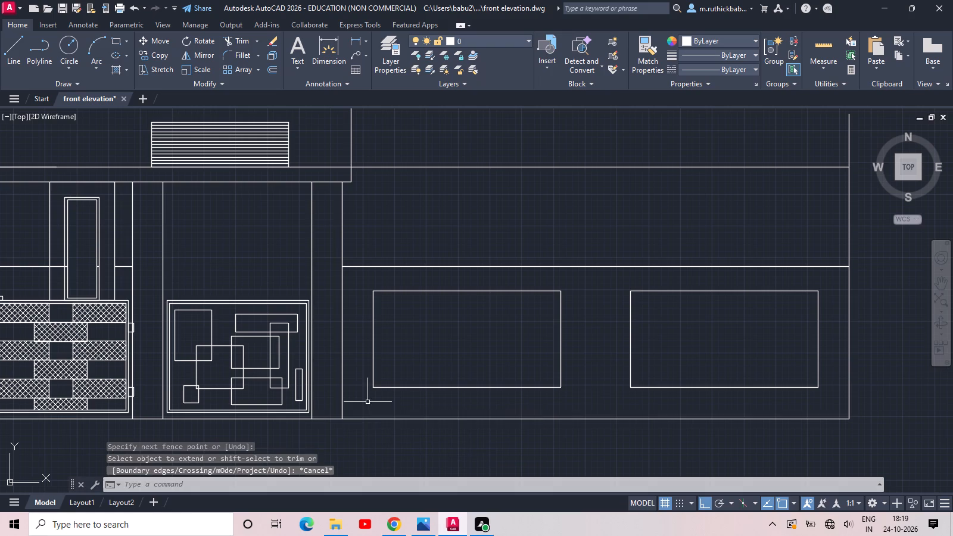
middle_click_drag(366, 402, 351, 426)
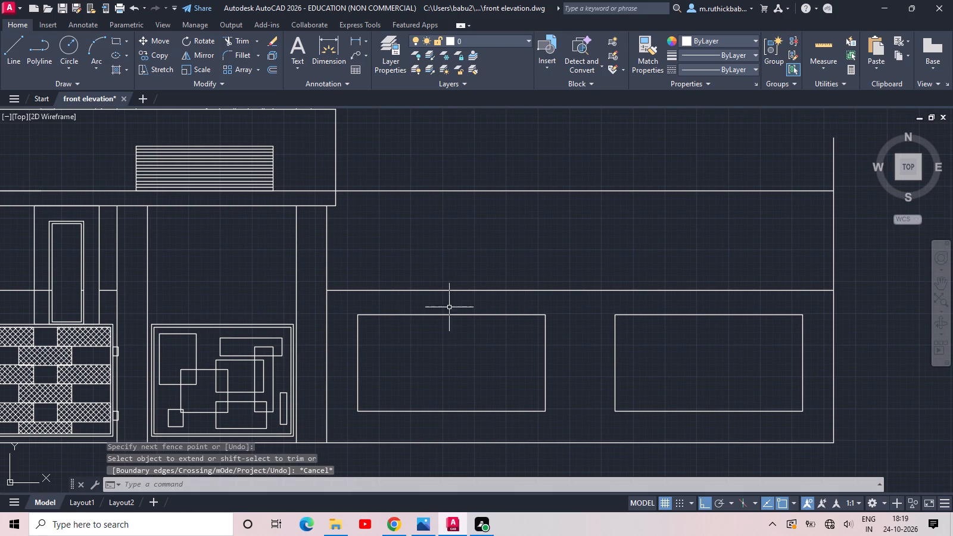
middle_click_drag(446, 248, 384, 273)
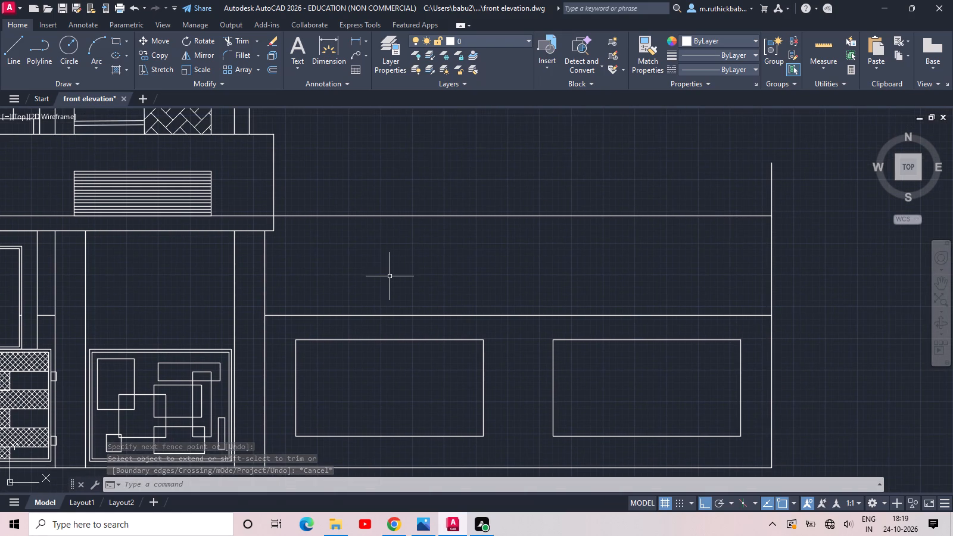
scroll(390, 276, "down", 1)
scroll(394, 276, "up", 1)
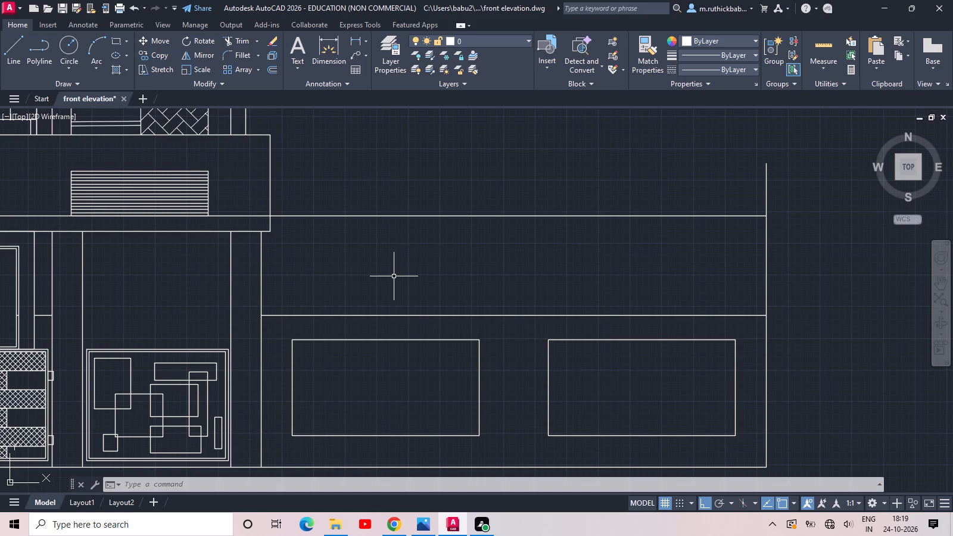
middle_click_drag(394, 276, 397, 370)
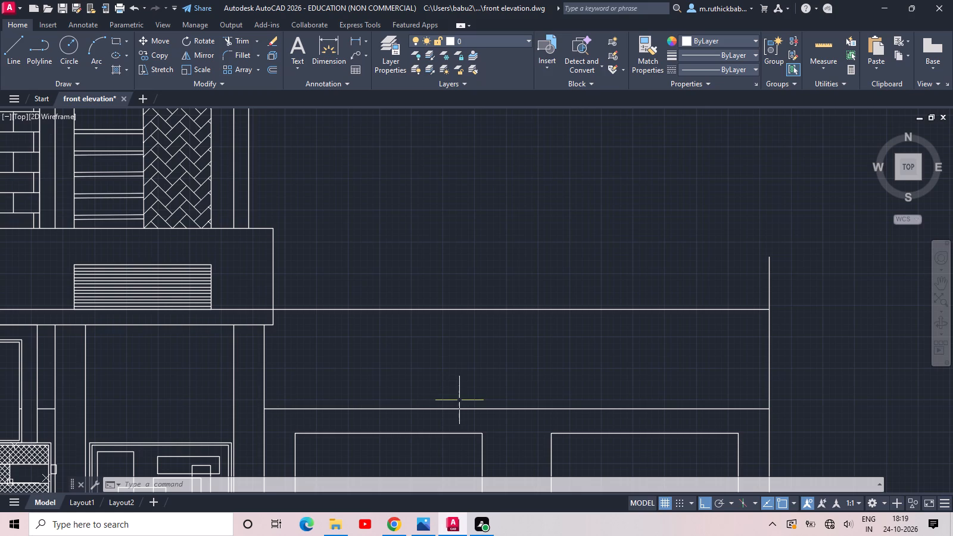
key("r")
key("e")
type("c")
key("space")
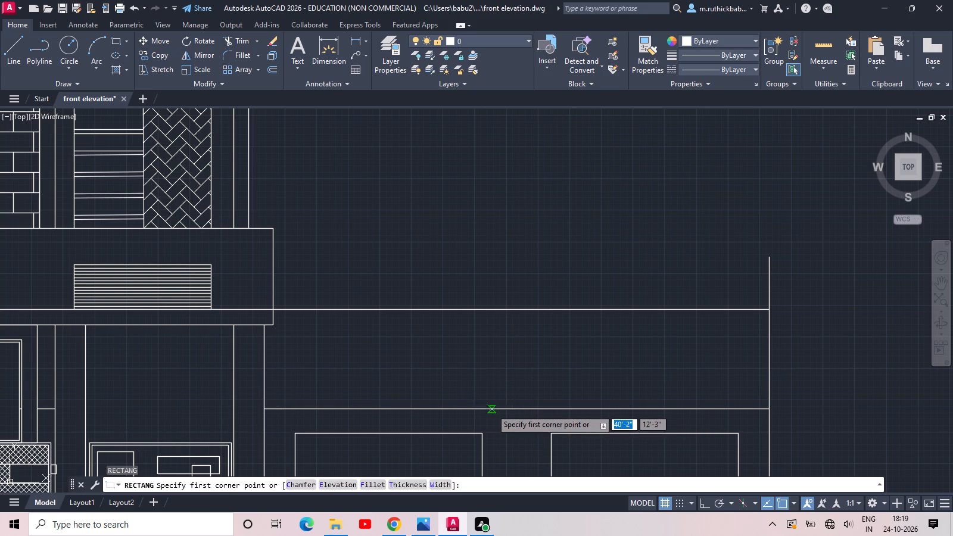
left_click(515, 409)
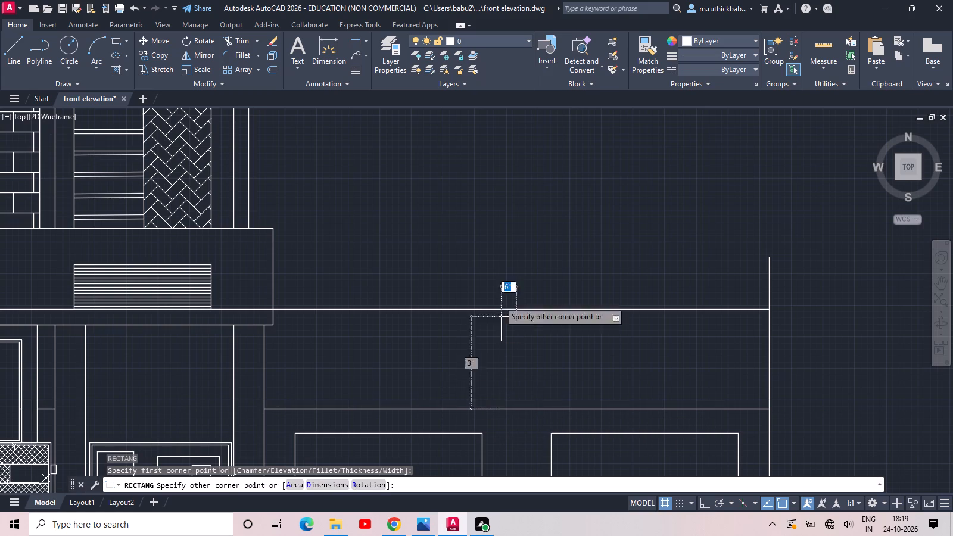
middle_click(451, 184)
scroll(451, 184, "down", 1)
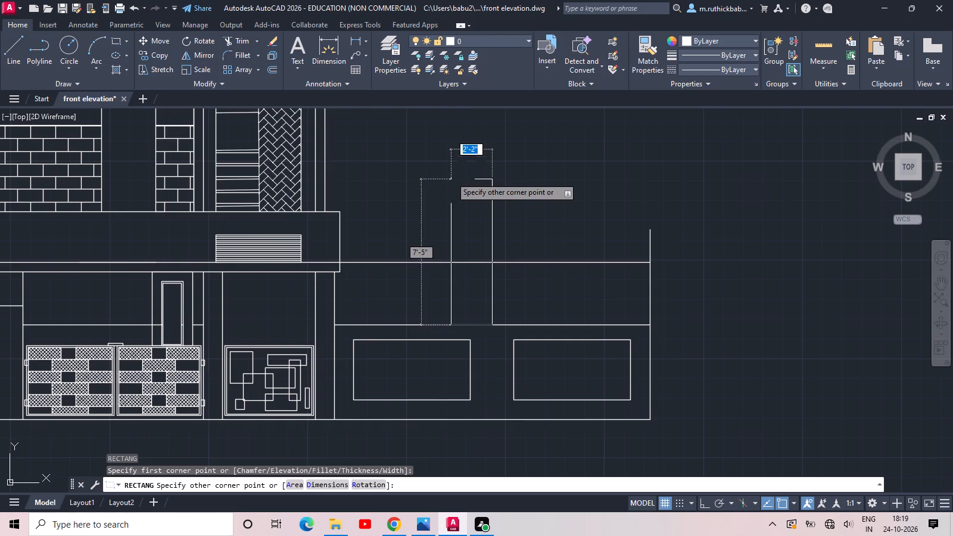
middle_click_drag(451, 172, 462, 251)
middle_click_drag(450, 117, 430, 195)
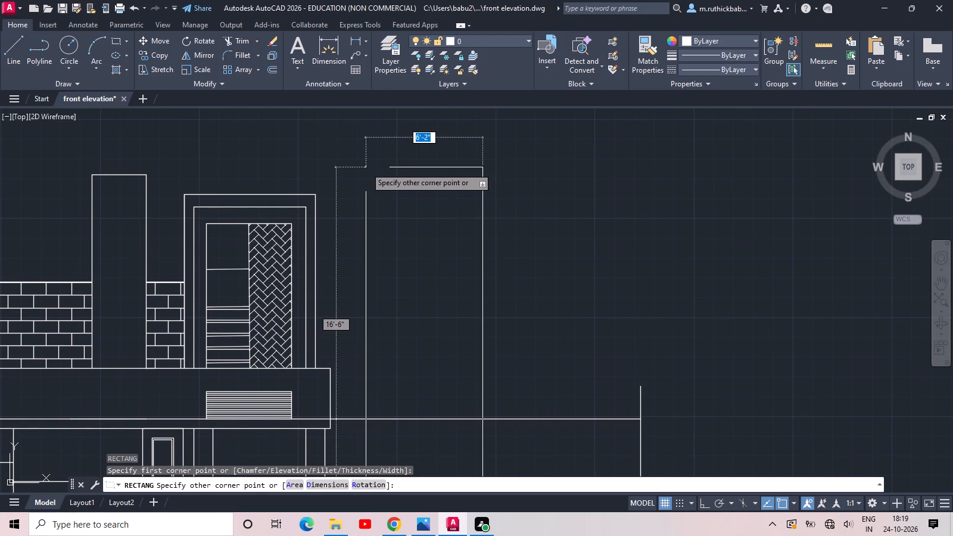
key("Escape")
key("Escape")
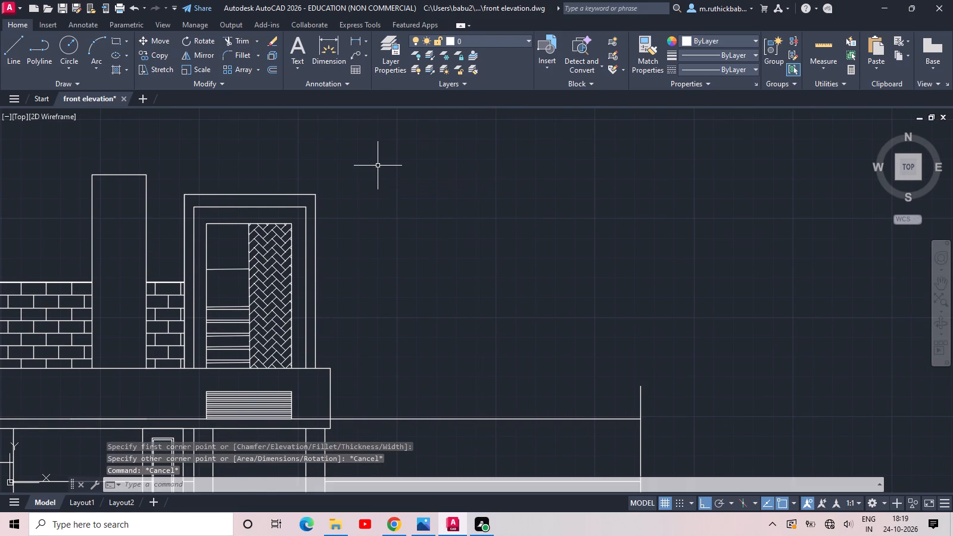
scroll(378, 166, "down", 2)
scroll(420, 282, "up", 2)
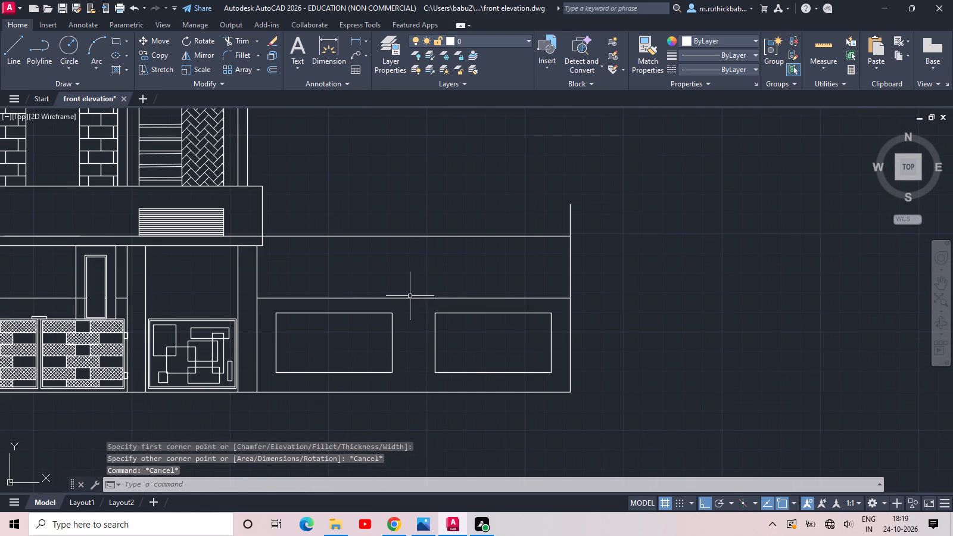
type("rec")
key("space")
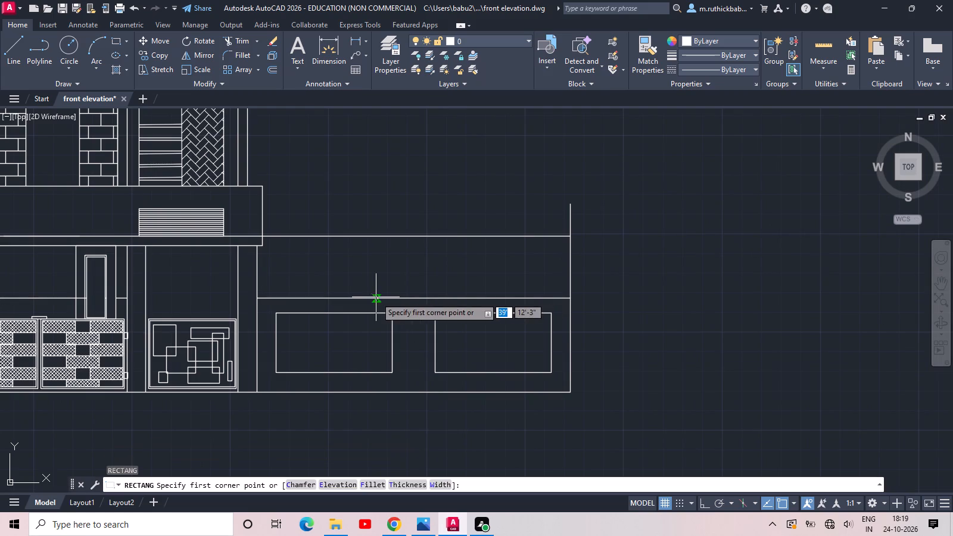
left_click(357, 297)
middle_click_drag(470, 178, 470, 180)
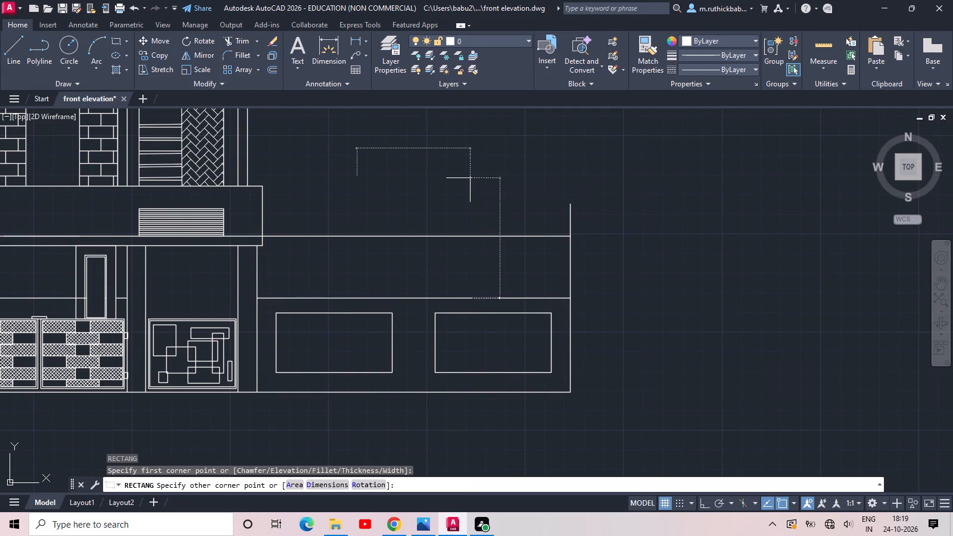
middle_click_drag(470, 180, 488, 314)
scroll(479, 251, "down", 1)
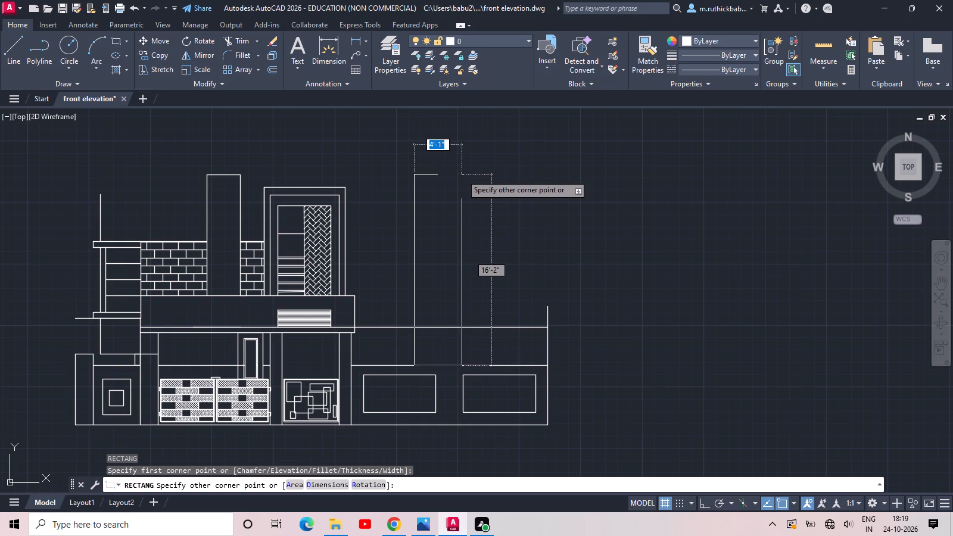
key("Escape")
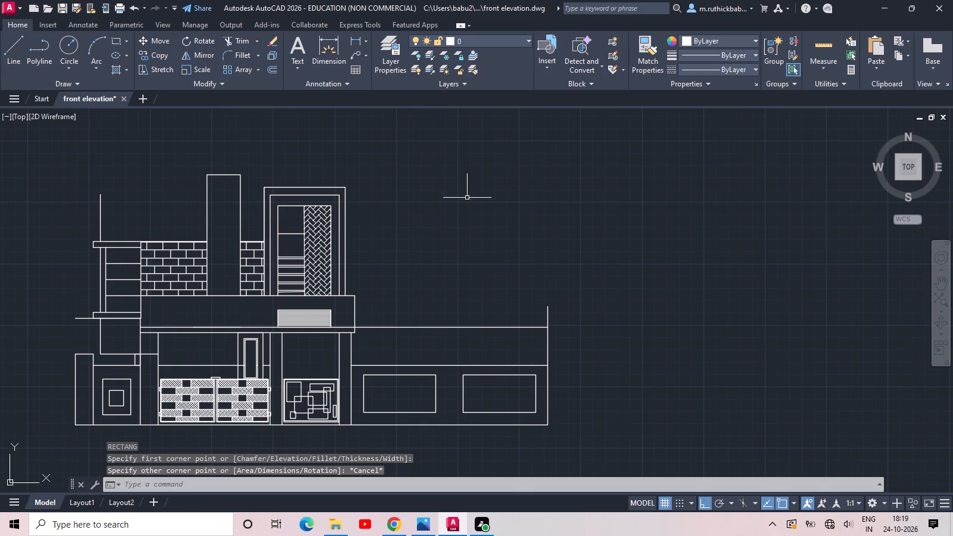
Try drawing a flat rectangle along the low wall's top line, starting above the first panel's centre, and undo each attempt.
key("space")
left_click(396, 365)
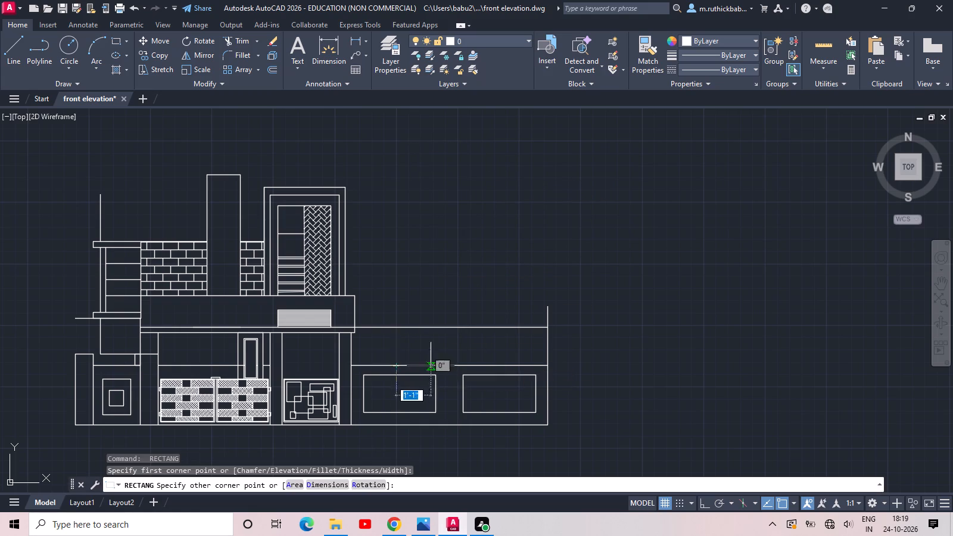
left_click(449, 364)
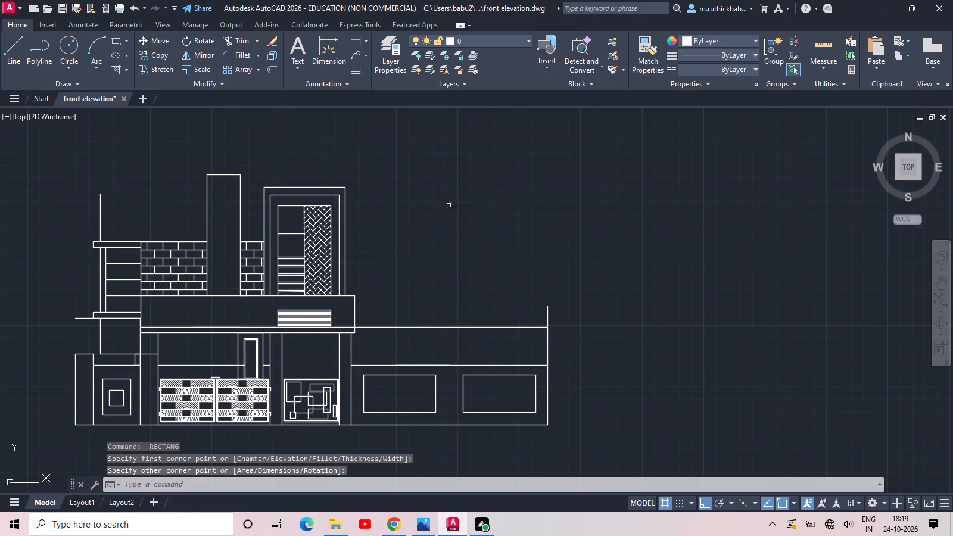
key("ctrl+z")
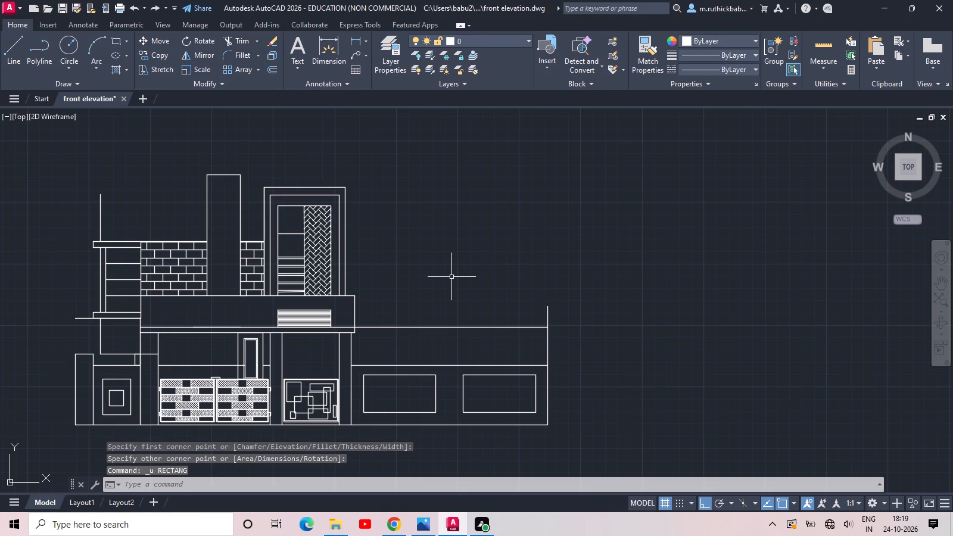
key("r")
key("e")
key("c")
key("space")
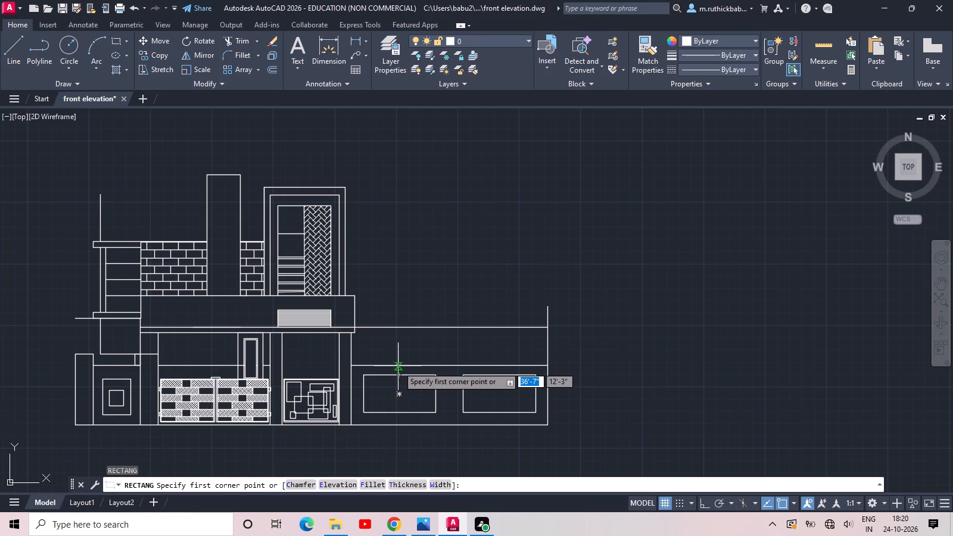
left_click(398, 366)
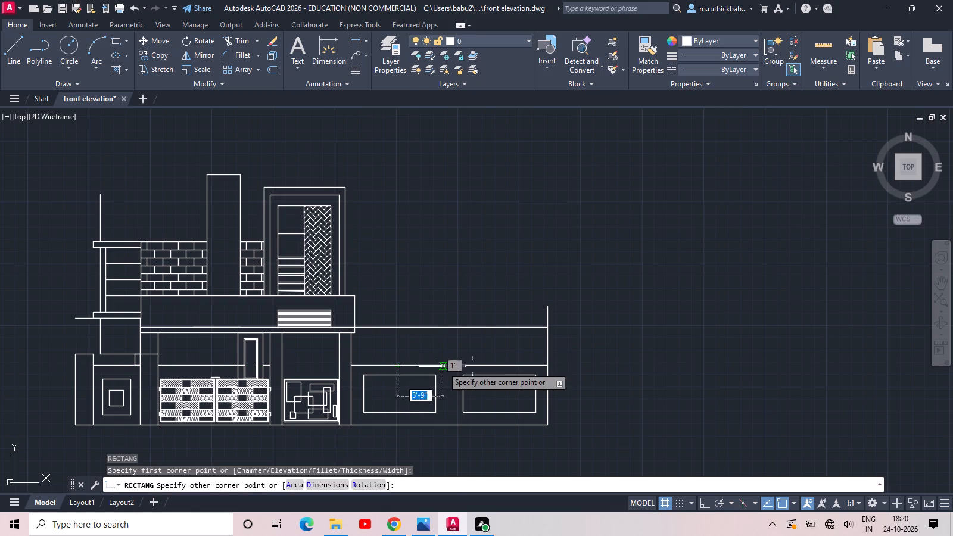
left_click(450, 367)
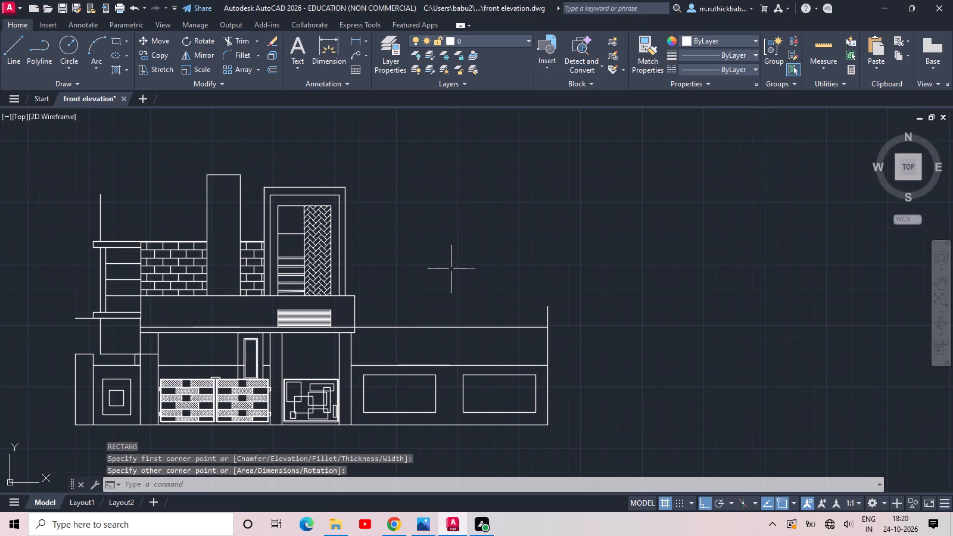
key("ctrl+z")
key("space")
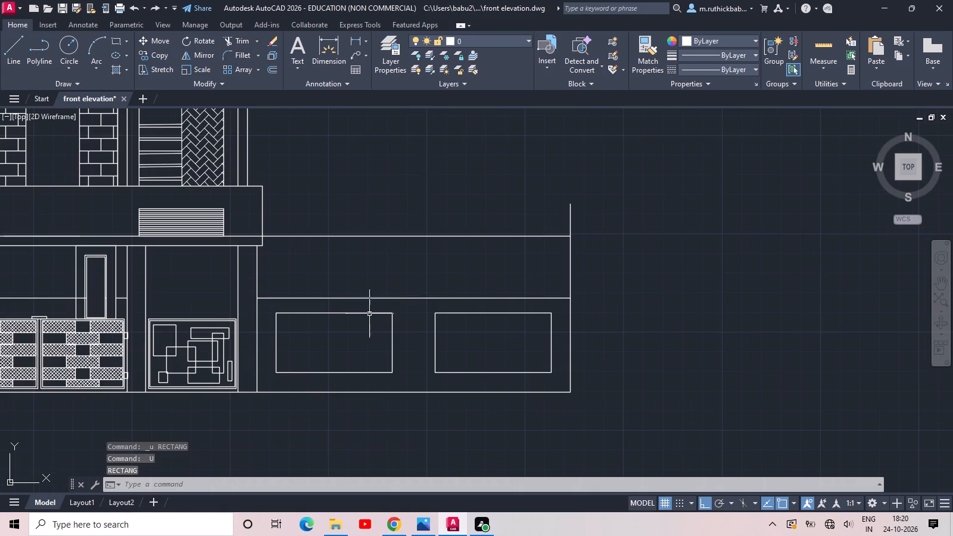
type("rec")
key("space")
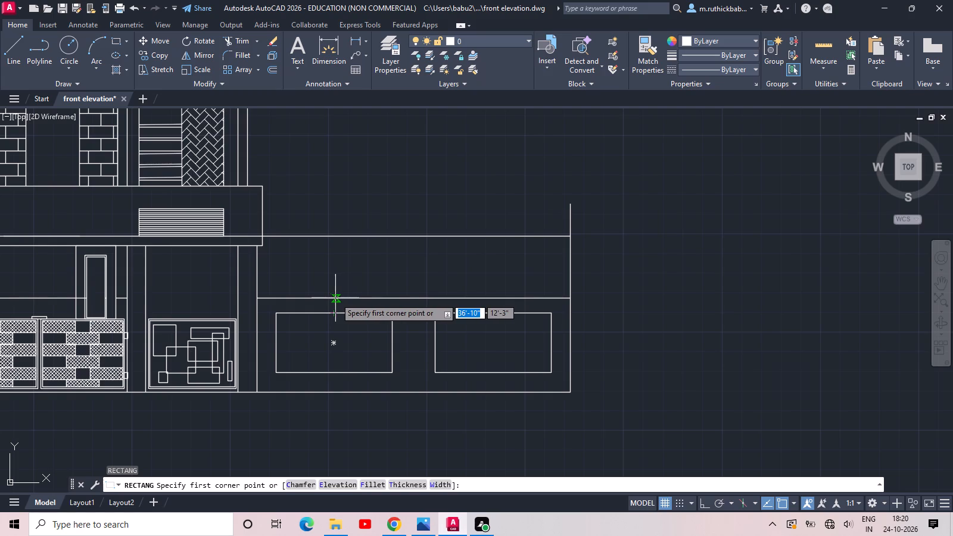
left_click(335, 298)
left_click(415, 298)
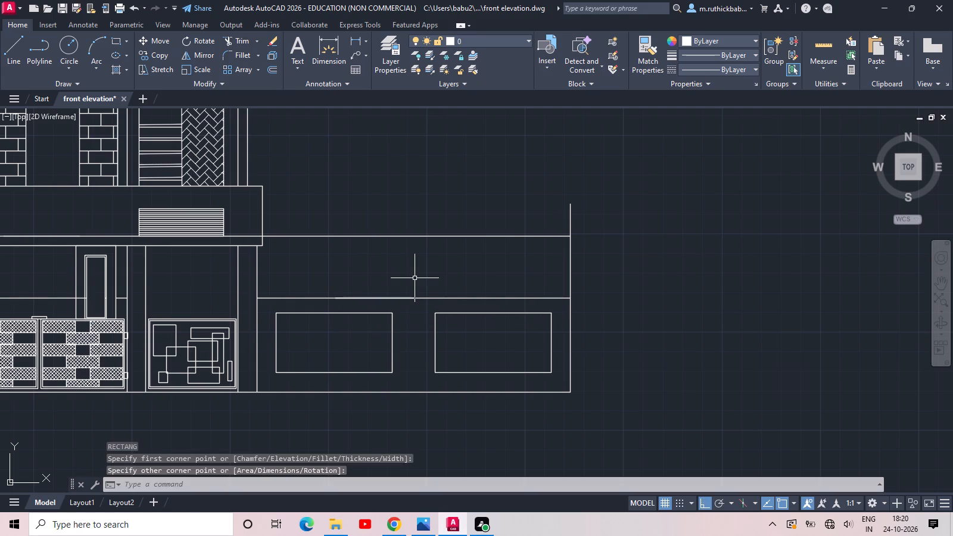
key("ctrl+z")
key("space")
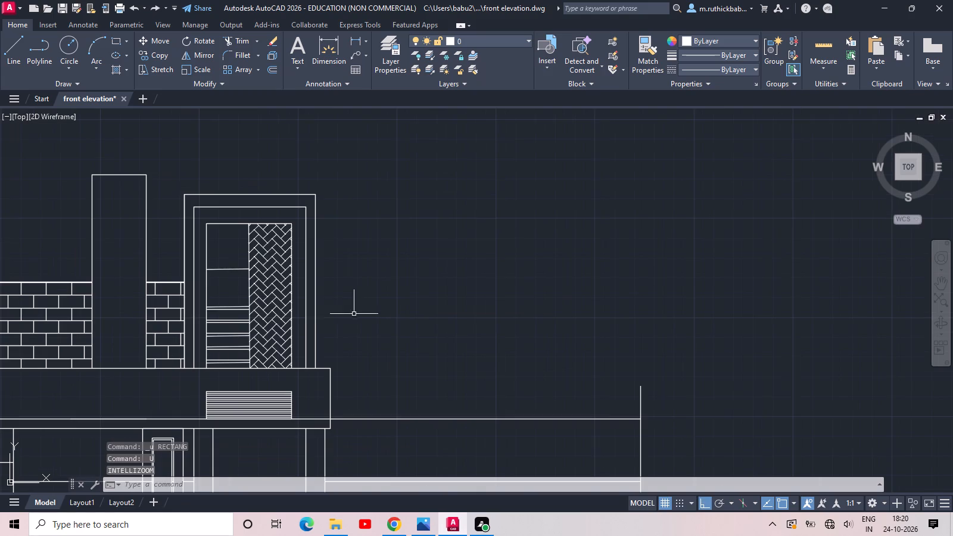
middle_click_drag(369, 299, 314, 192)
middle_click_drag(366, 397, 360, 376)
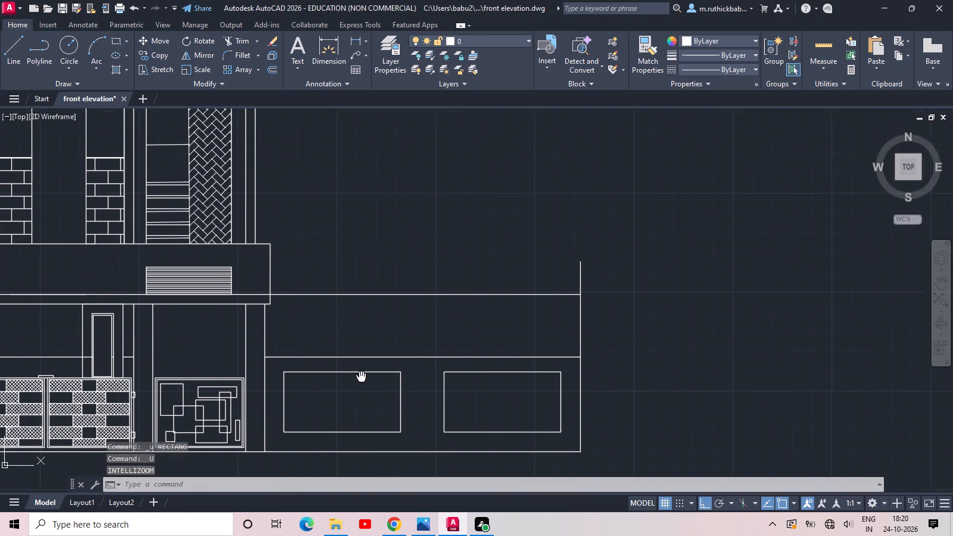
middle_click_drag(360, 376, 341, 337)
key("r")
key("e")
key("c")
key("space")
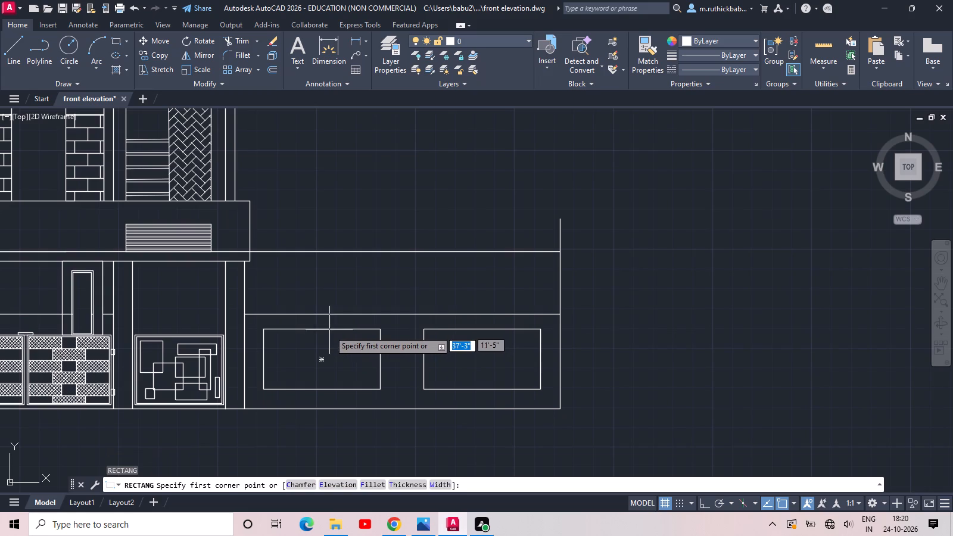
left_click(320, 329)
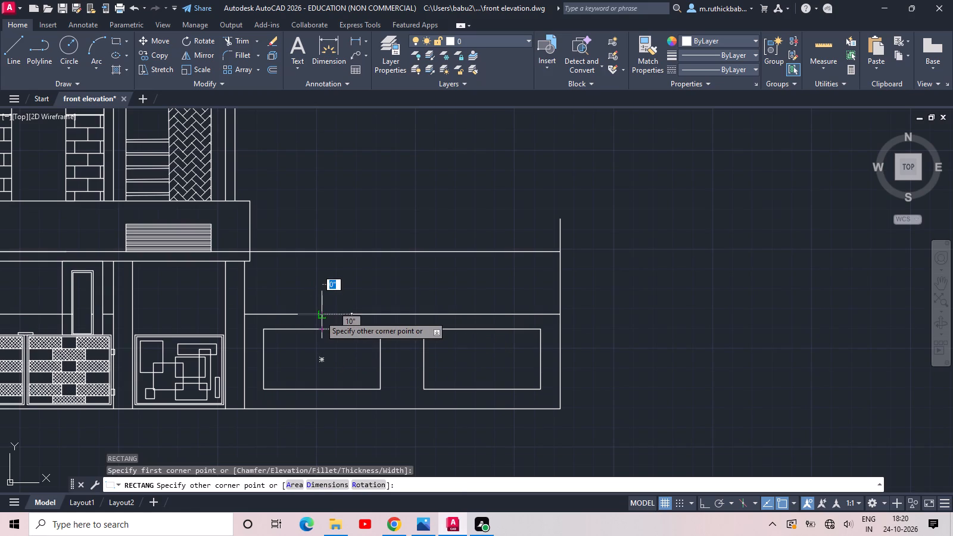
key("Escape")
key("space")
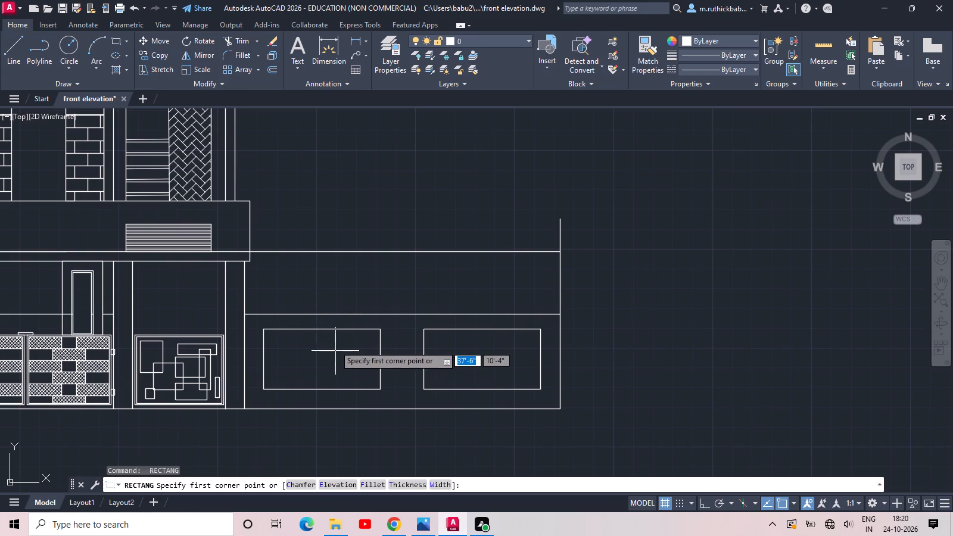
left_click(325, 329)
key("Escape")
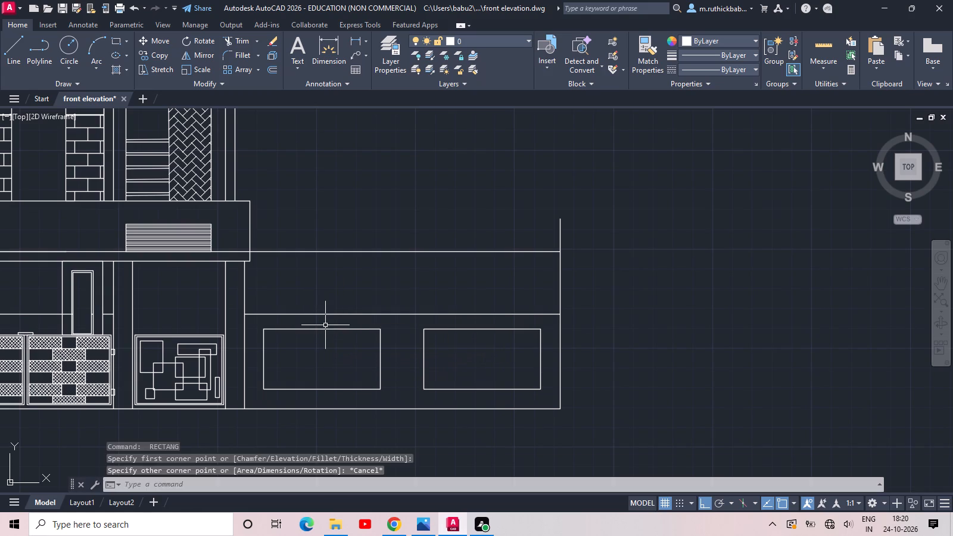
Draw a rectangle about 4'-3" wide and 19'-10" high on the low wall's top line, from the first panel's centre to the wall's midpoint.
key("space")
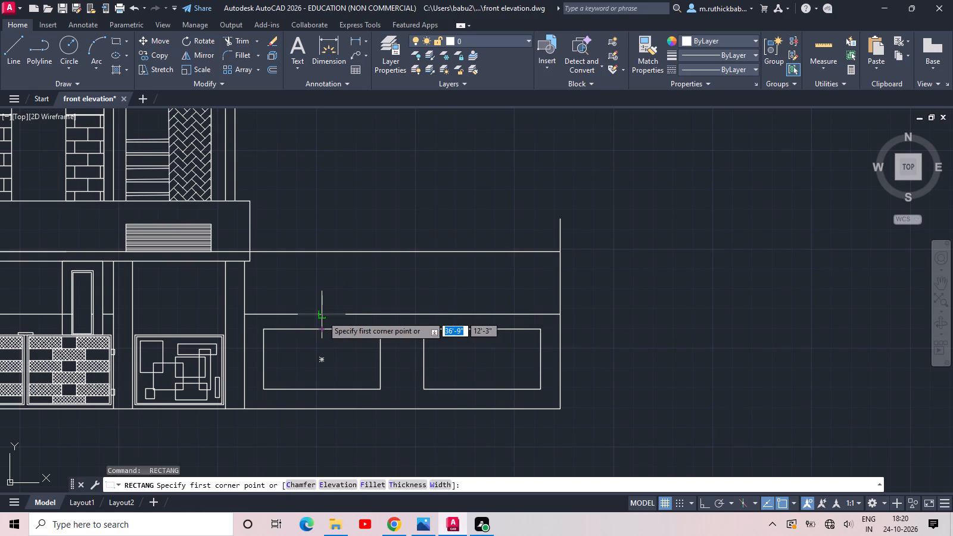
left_click(322, 316)
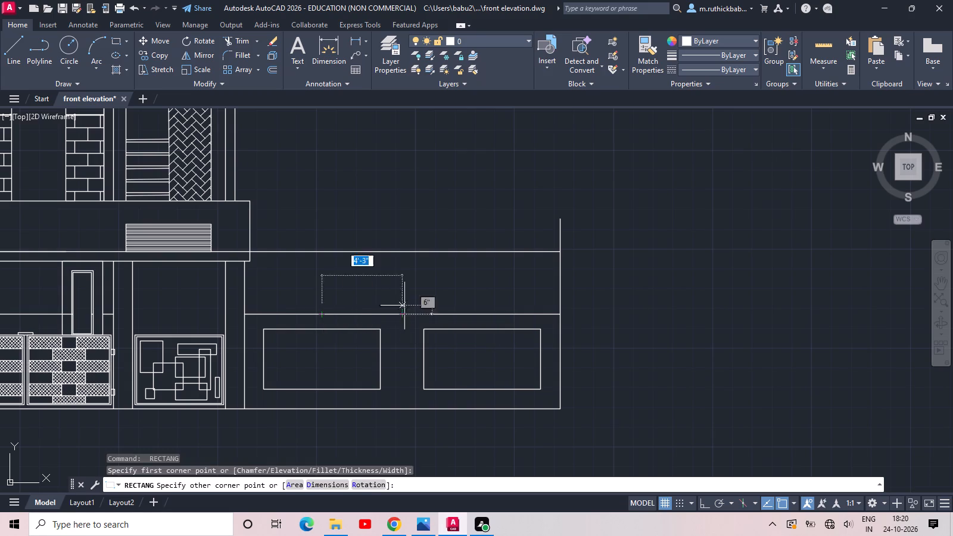
scroll(403, 188, "down", 2)
middle_click_drag(400, 173, 398, 232)
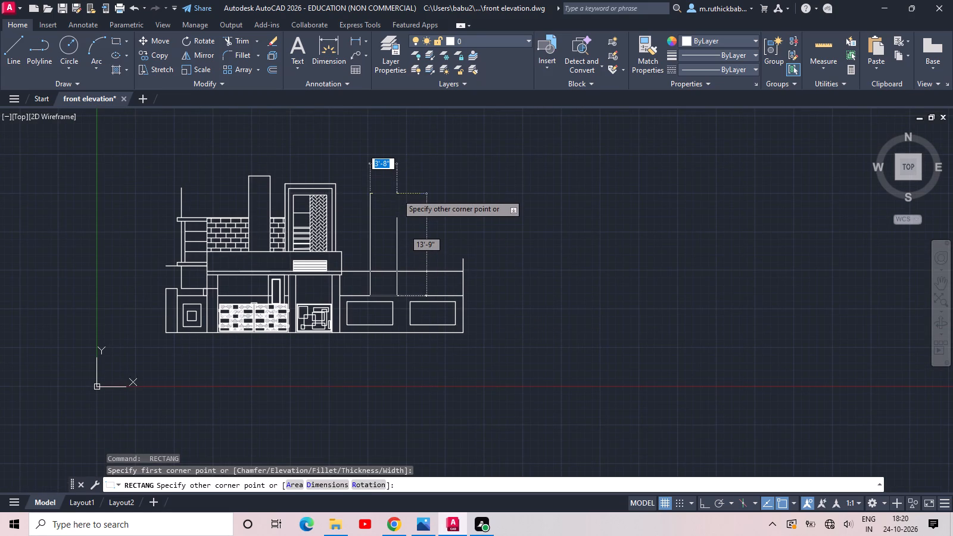
left_click(401, 148)
key("Escape")
middle_click_drag(372, 256, 380, 287)
scroll(351, 298, "up", 1)
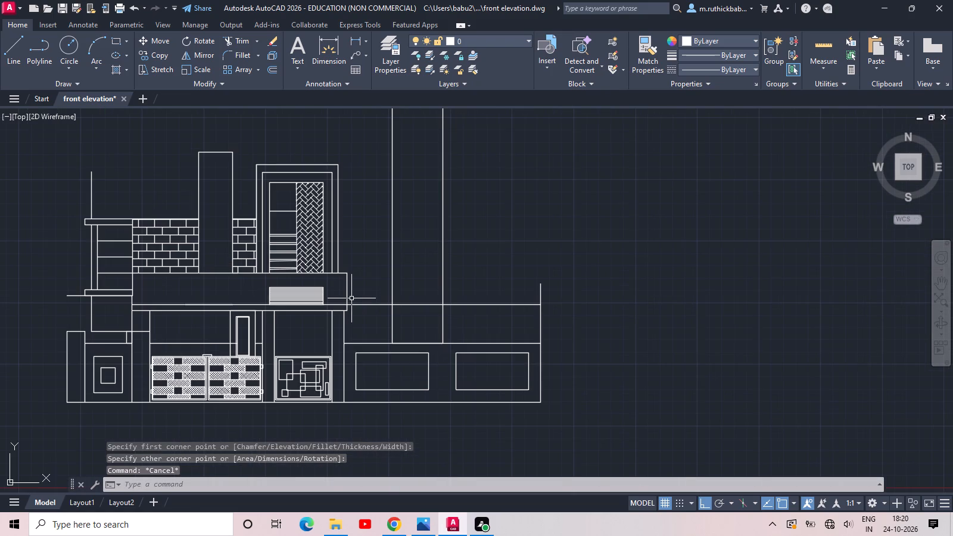
middle_click_drag(367, 301, 341, 413)
middle_click_drag(325, 354, 328, 351)
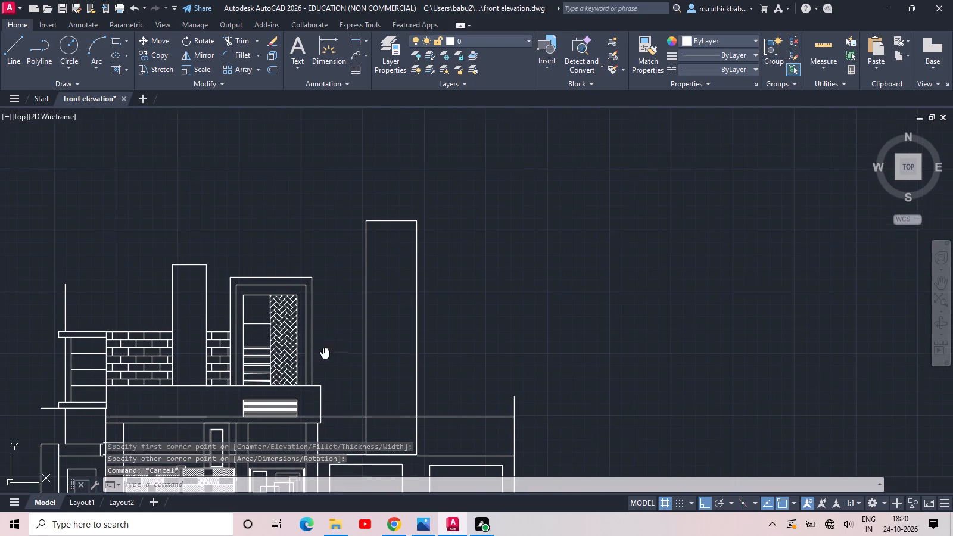
middle_click_drag(328, 351, 371, 303)
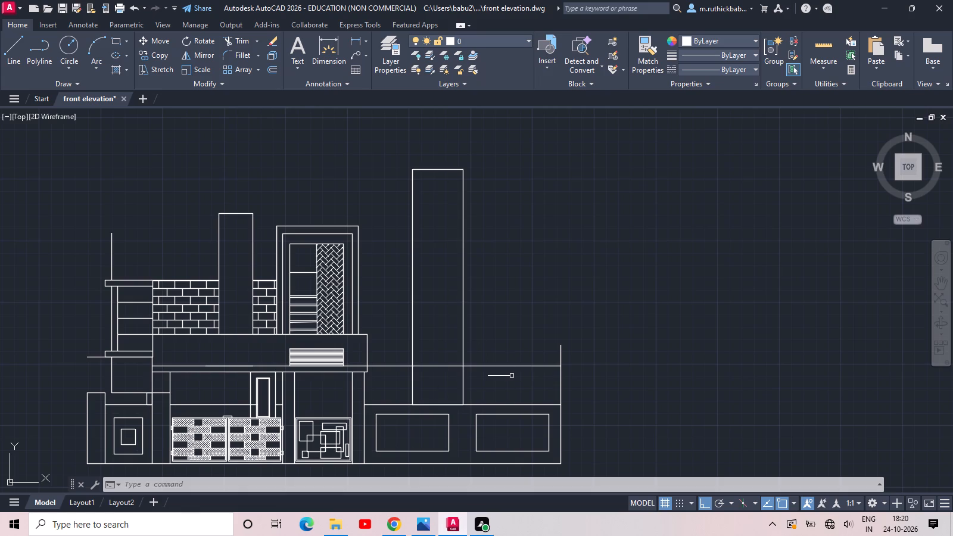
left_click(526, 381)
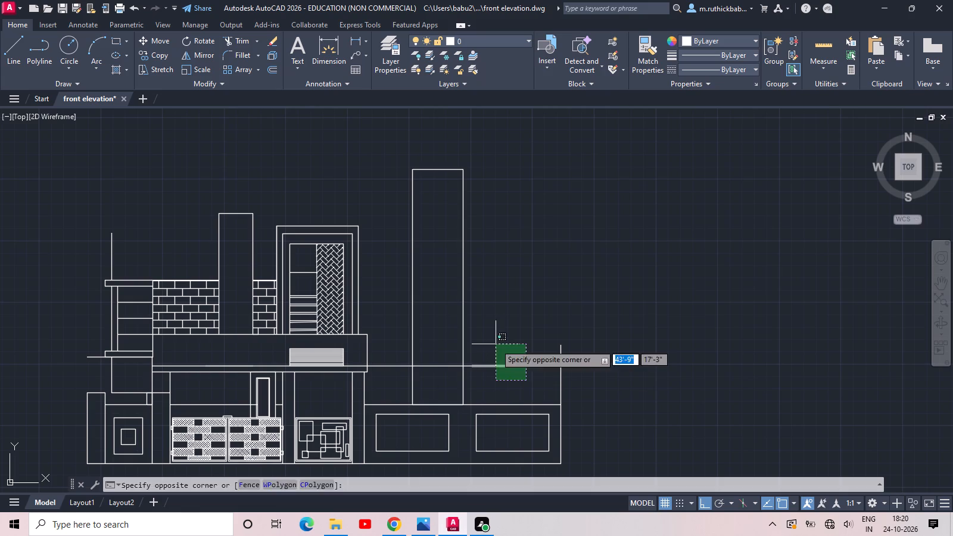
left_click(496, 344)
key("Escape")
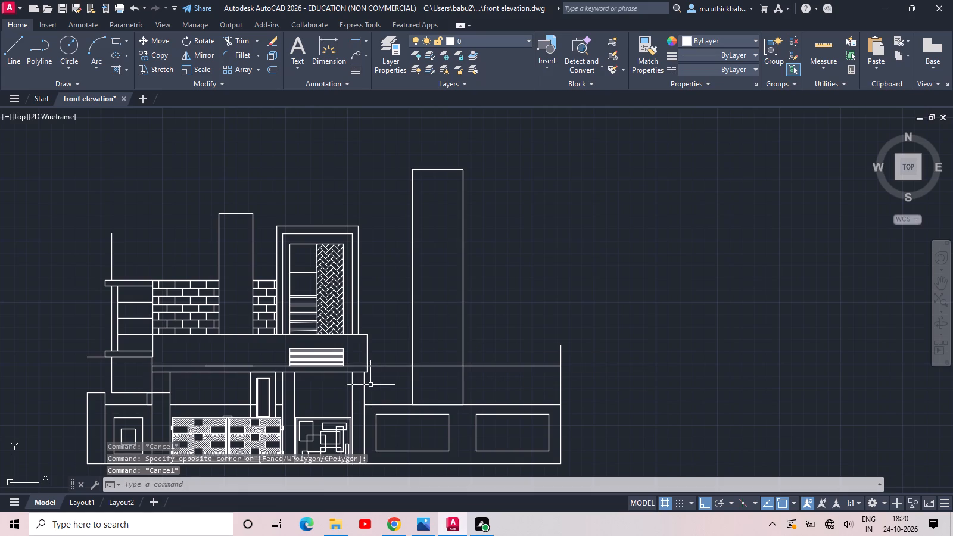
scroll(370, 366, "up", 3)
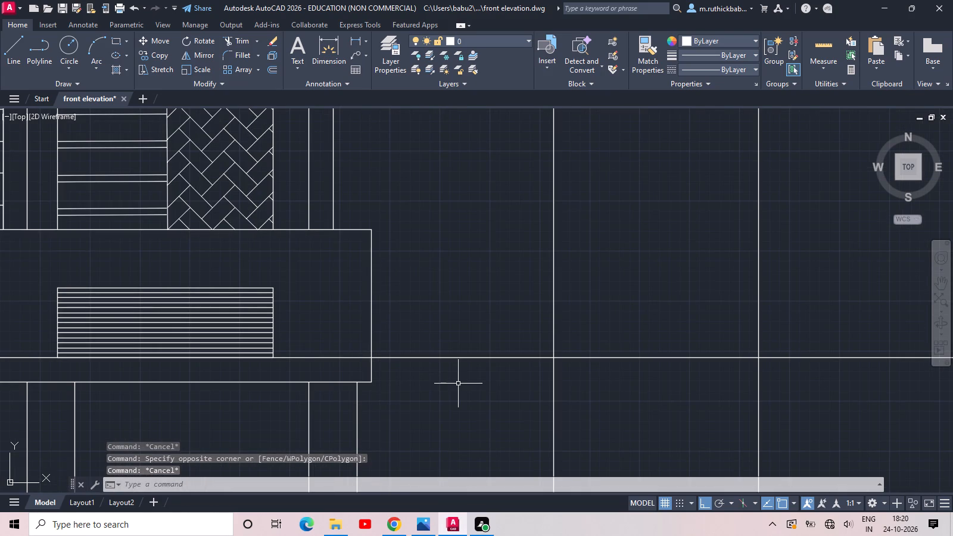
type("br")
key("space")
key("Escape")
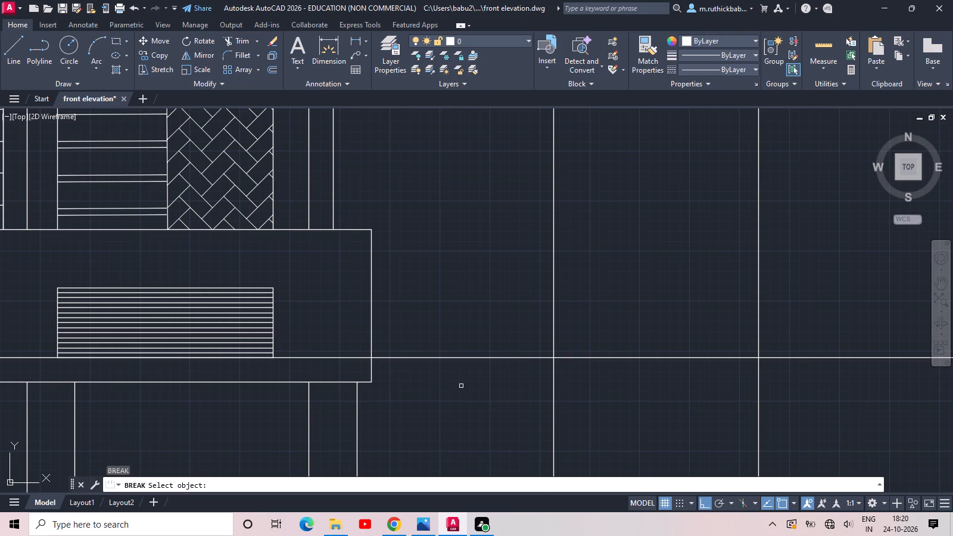
Break the long horizontal slab line at the point where it meets the slab's right edge.
type("bt")
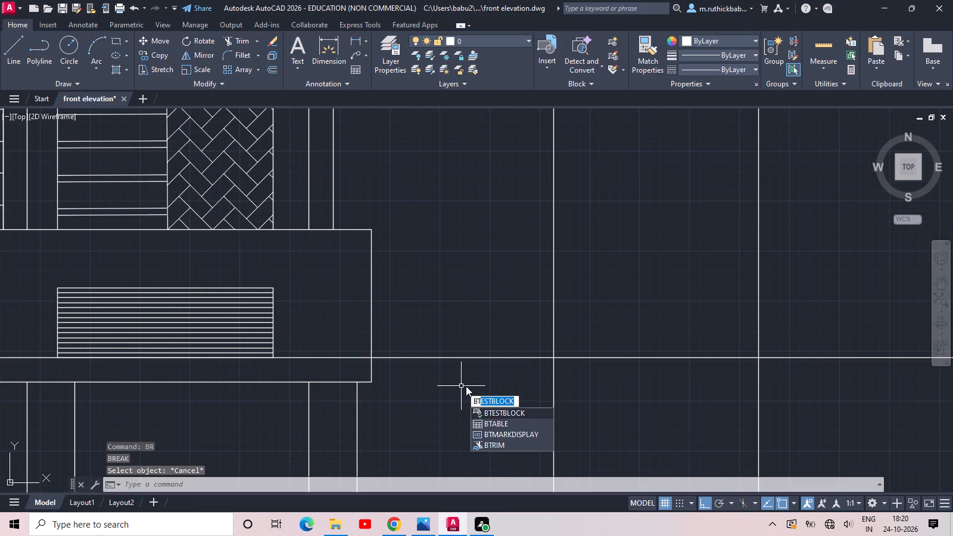
key("BackSpace")
key("r")
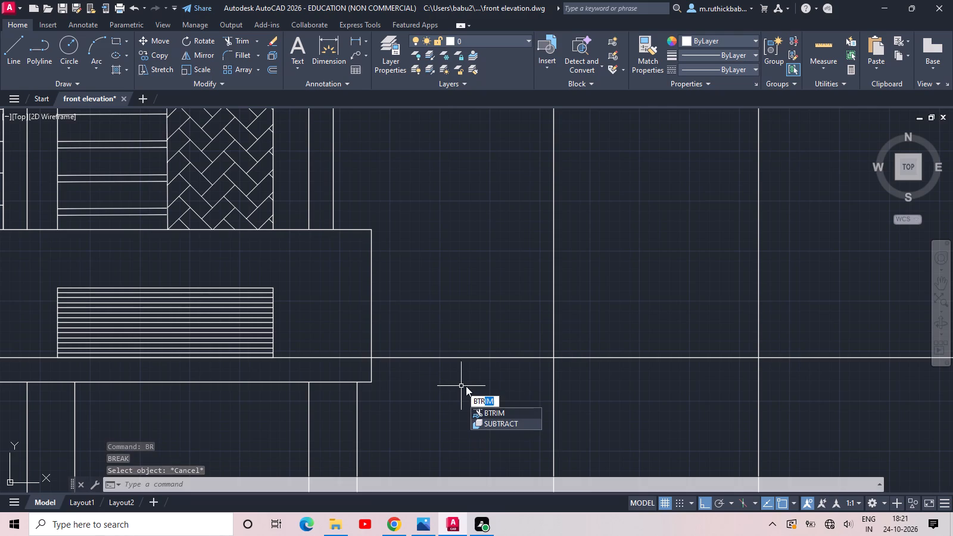
key("BackSpace")
key("BackSpace")
key("r")
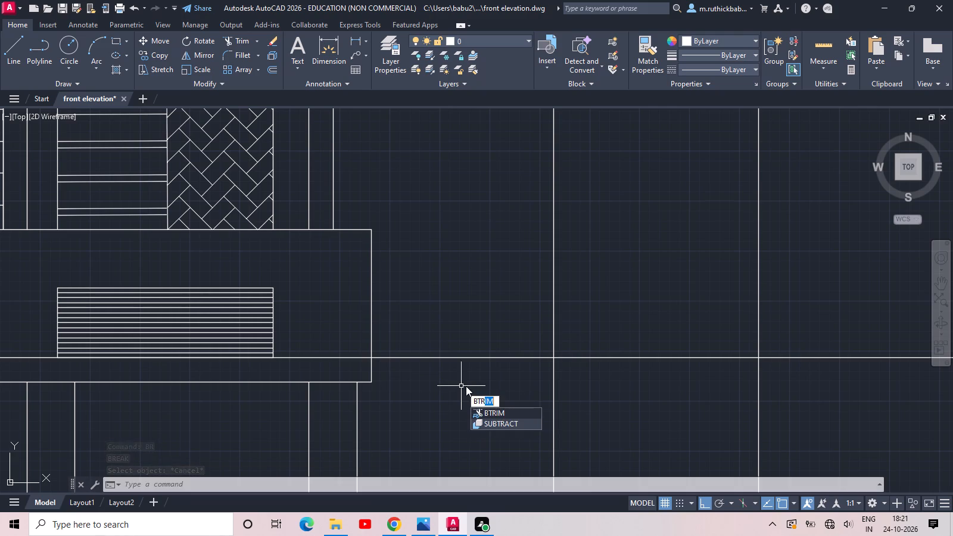
key("BackSpace")
key("BackSpace")
key("BackSpace")
key("r")
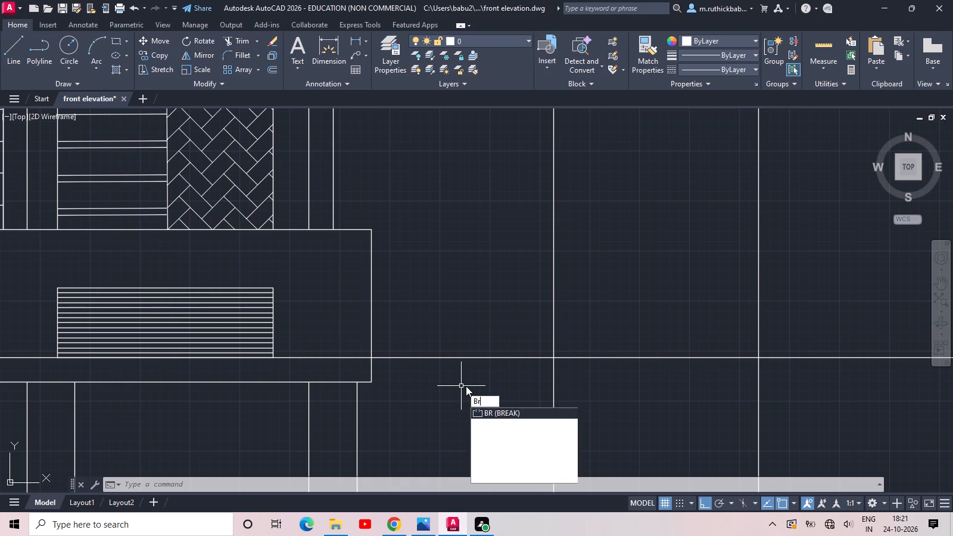
left_click(494, 437)
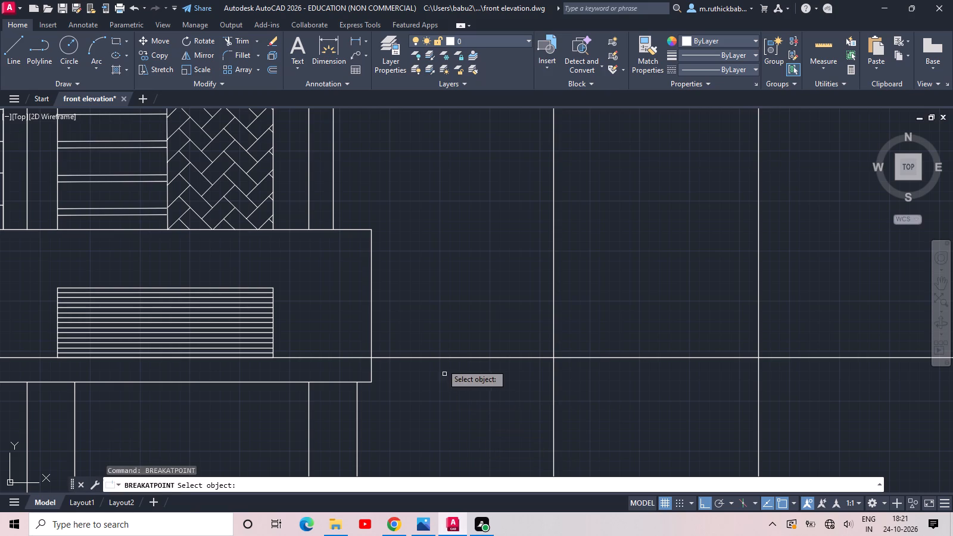
left_click(441, 358)
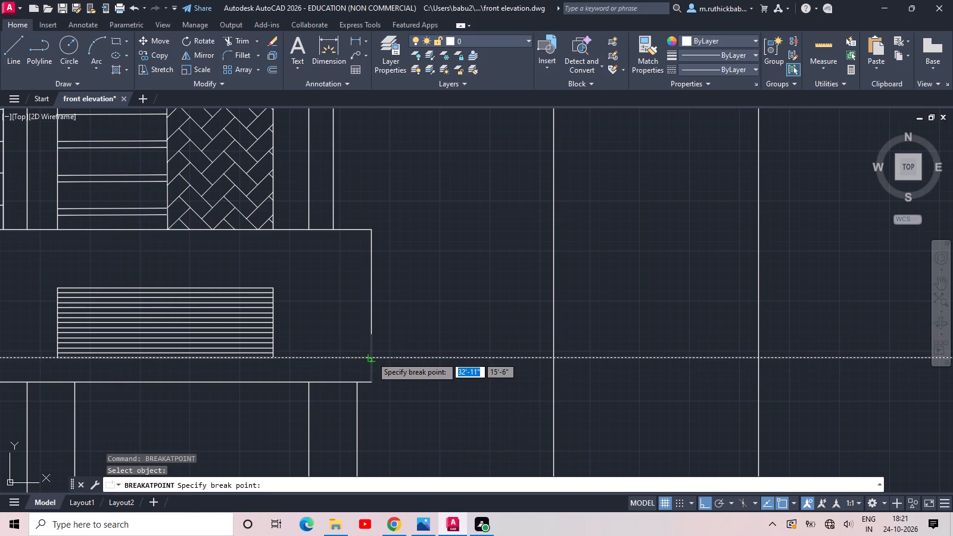
left_click(372, 357)
key("Escape")
Copy the broken-off horizontal line upward as a four-item array fitted within about 11'-10", level with the tall frame's top.
left_click_drag(478, 387, 481, 371)
left_click(453, 317)
type("co")
key("space")
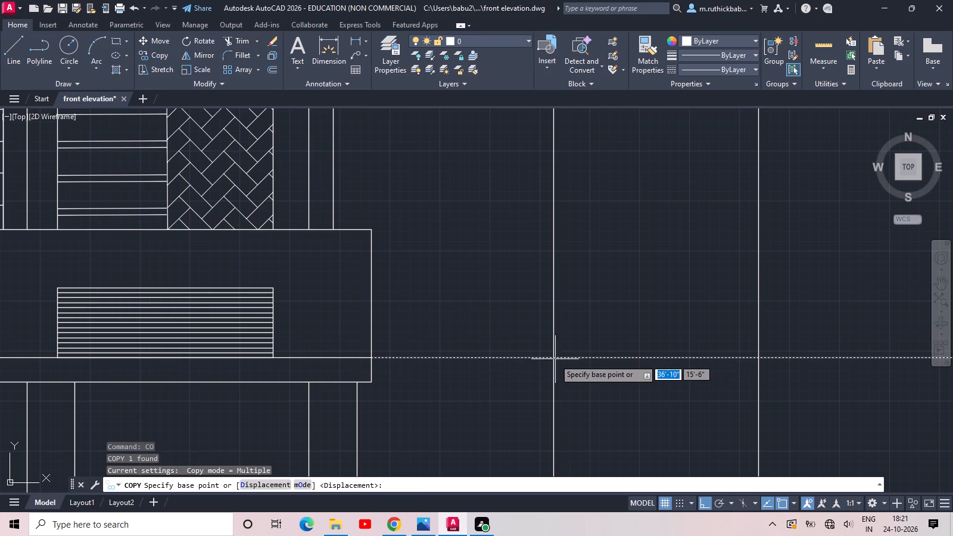
left_click(550, 357)
type("arr 4")
key("space")
scroll(551, 288, "down", 2)
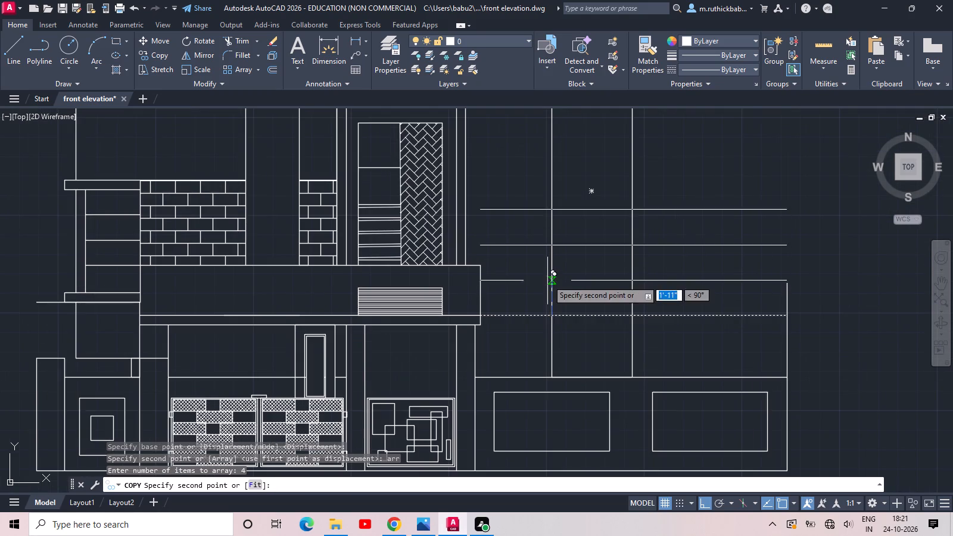
middle_click_drag(547, 279, 515, 369)
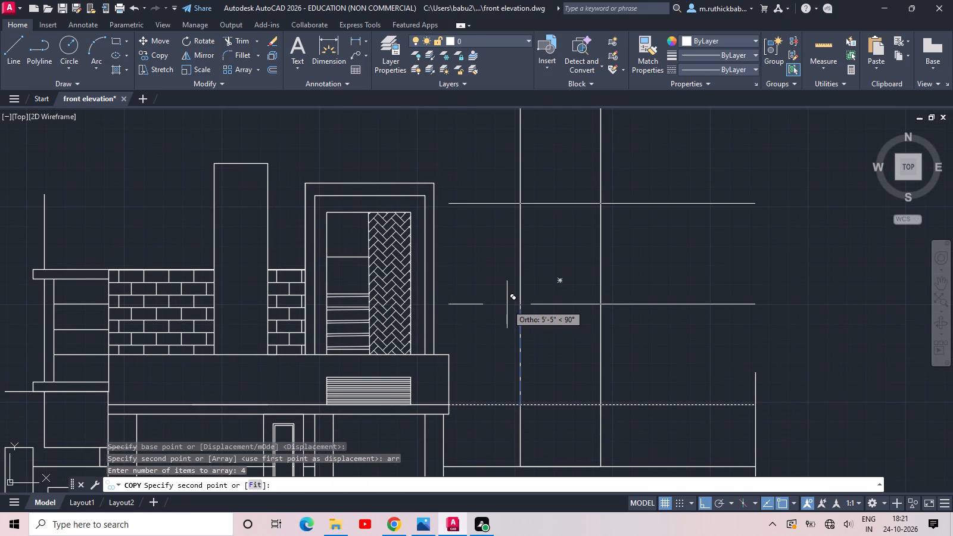
scroll(505, 279, "down", 1)
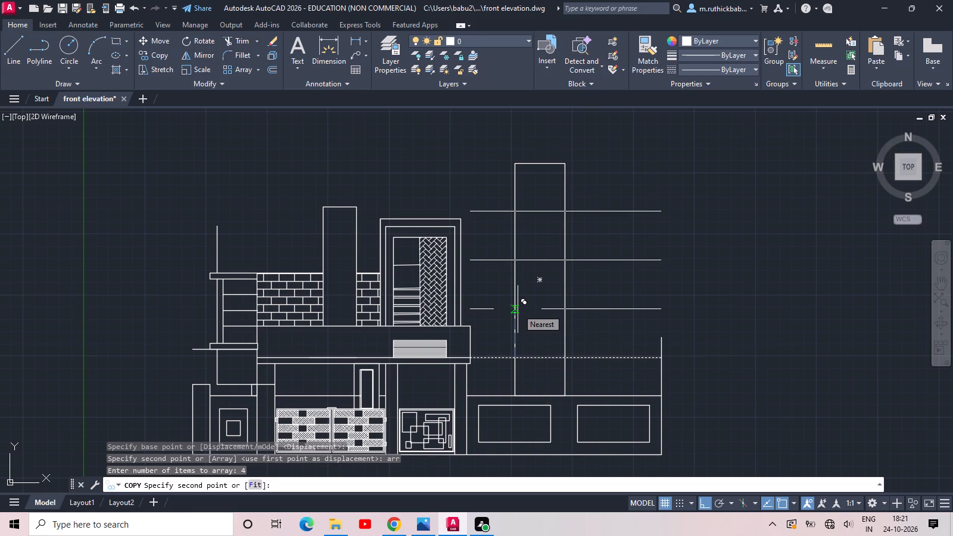
type("f")
key("space")
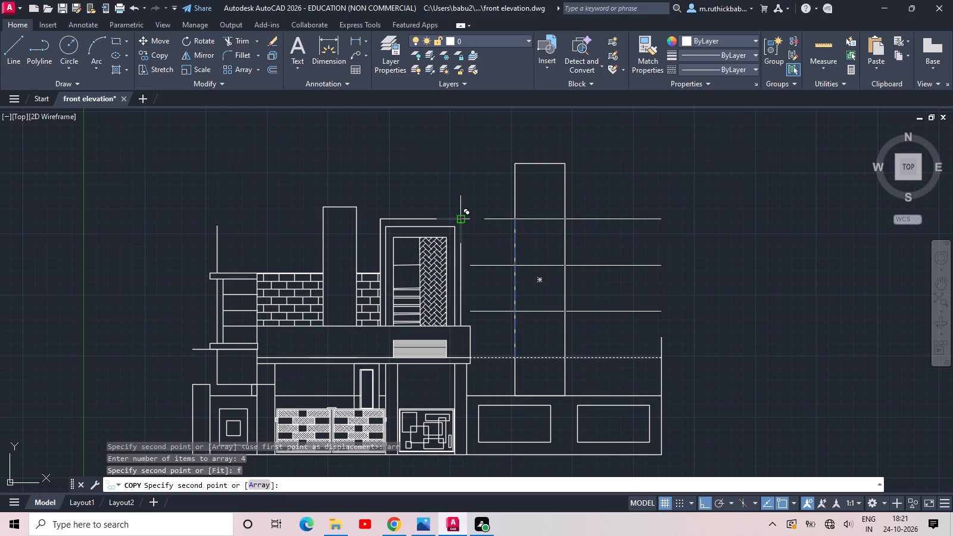
left_click(515, 219)
key("Escape")
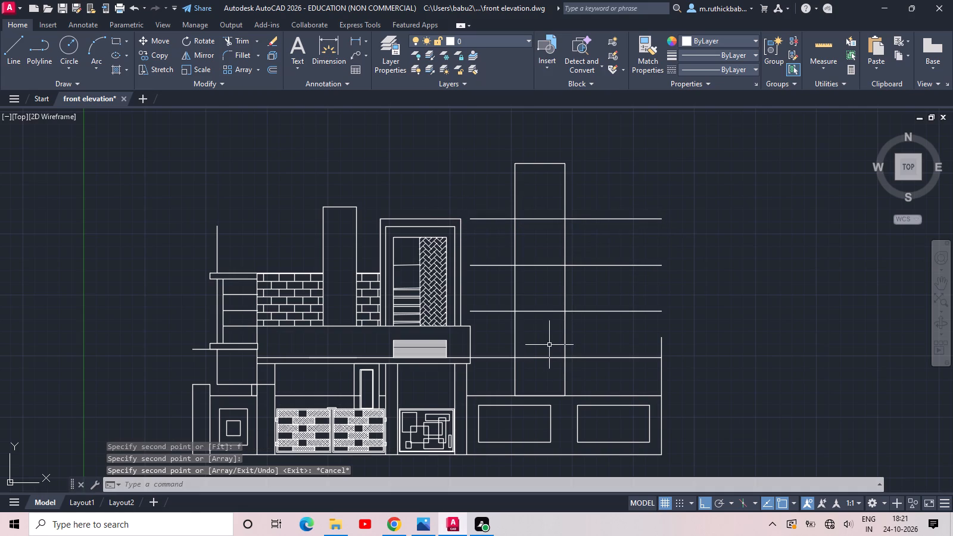
Draw a window rectangle about 3'-7" wide and 3'-4" high inside the tower, between its two uppermost crossing lines.
middle_click_drag(550, 345, 512, 314)
middle_click_drag(503, 236, 505, 275)
scroll(503, 263, "up", 1)
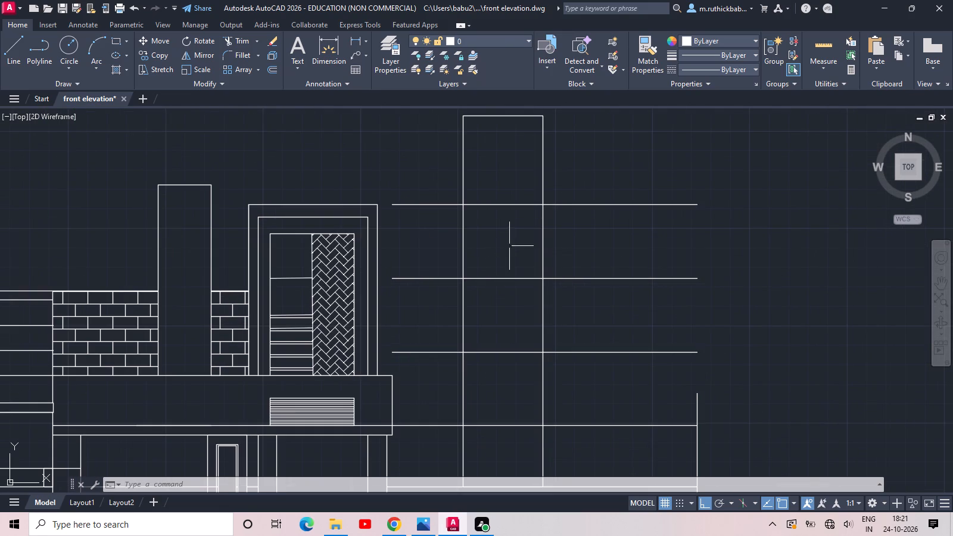
scroll(509, 246, "up", 2)
middle_click_drag(509, 246, 487, 270)
scroll(486, 270, "up", 1)
type("rec")
key("space")
scroll(475, 263, "down", 1)
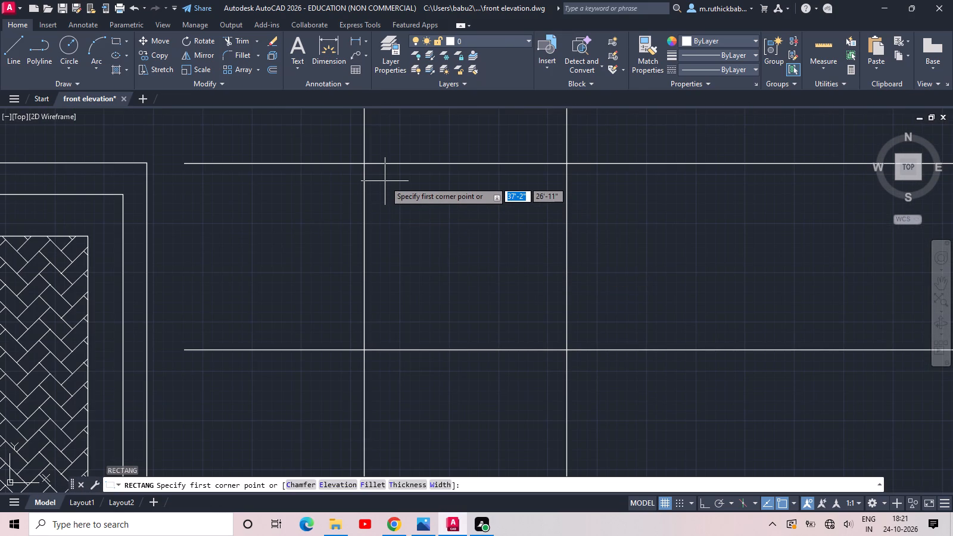
left_click(380, 179)
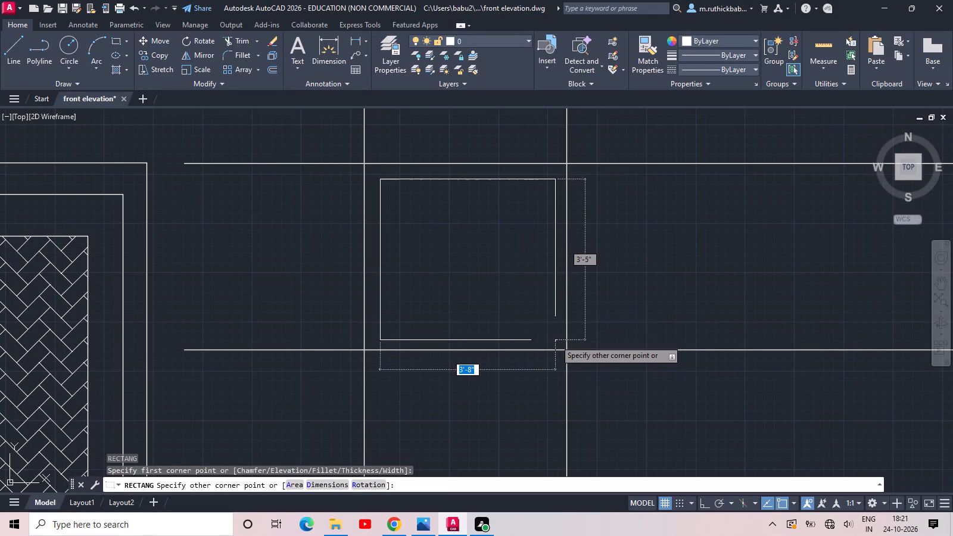
left_click(550, 338)
key("Escape")
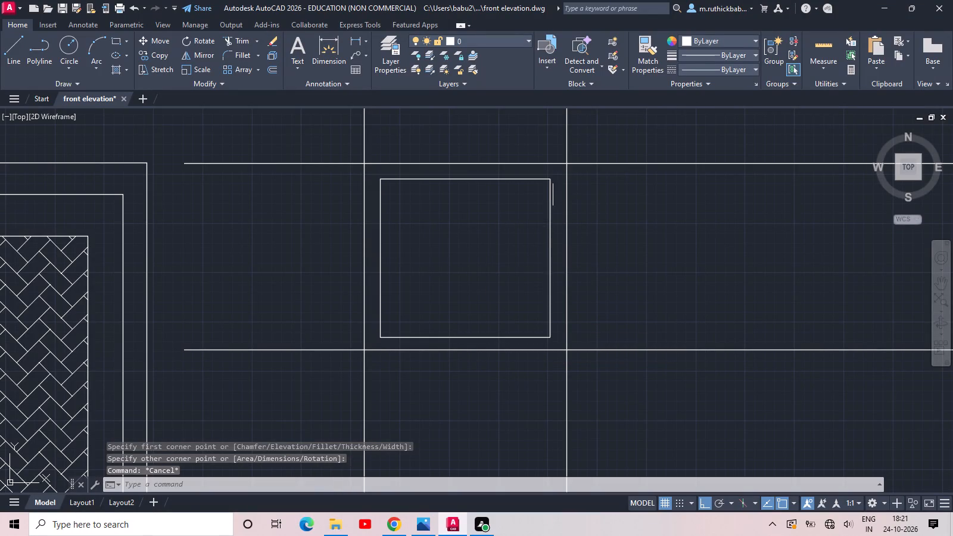
Offset the window rectangle 1" inward to form its frame.
left_click(553, 180)
left_click(507, 217)
key("o")
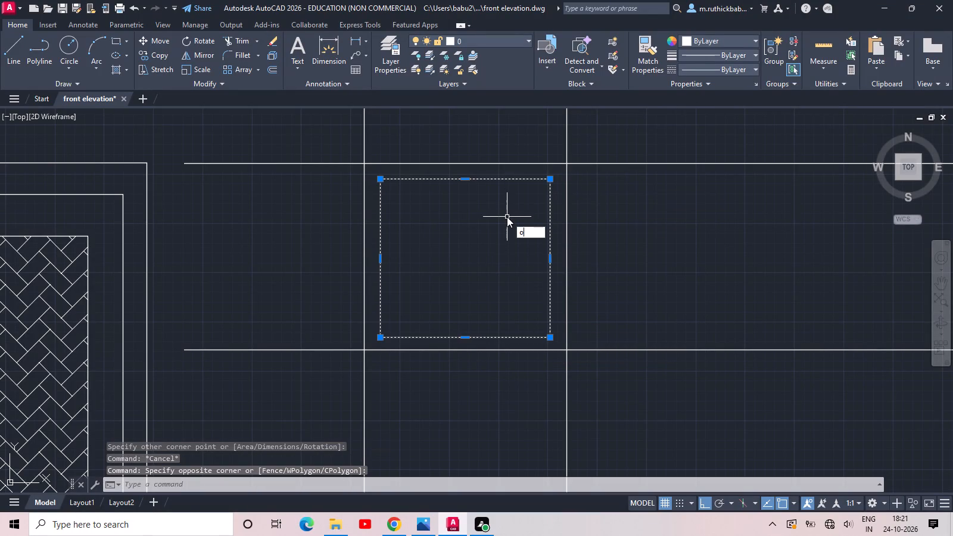
type("ff 1")
key("space")
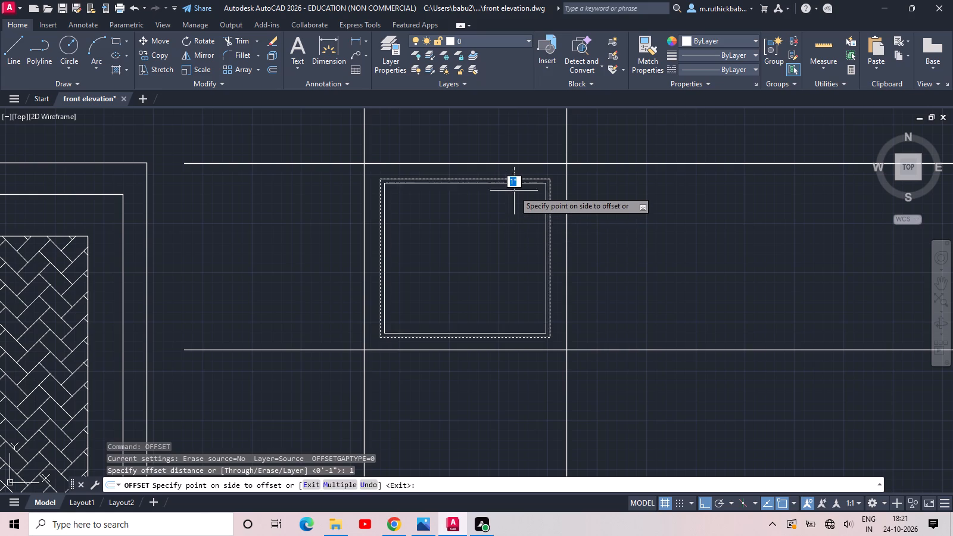
left_click(512, 201)
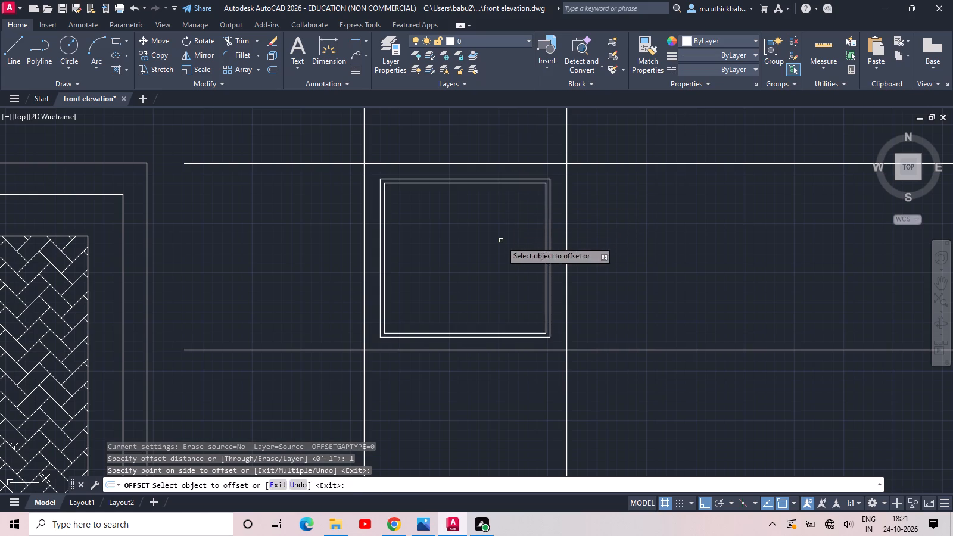
key("Escape")
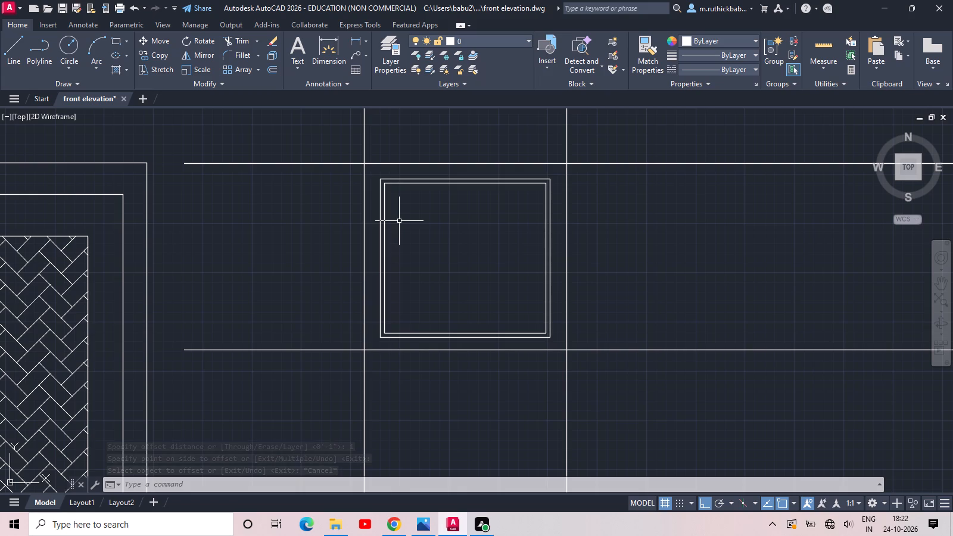
Explode both window frame rectangles into separate lines.
left_click(400, 227)
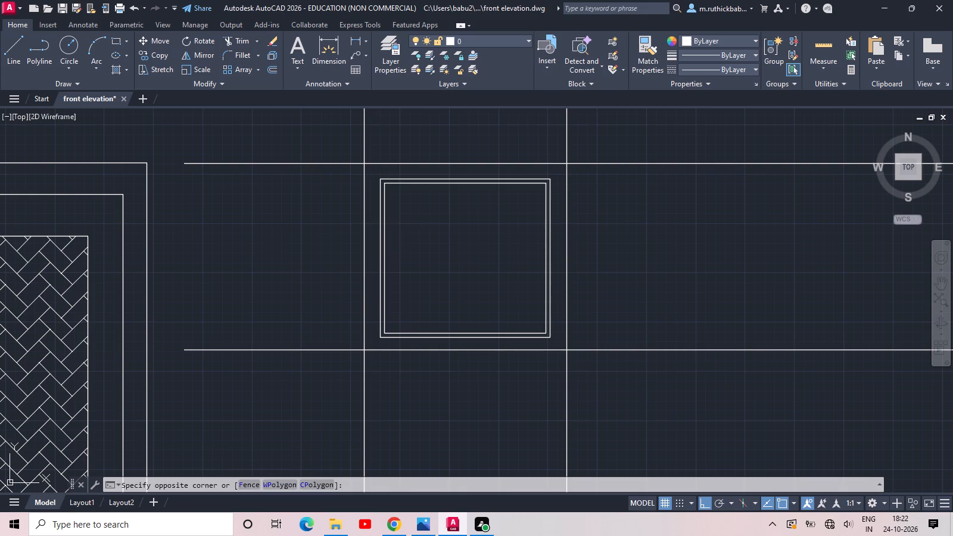
left_click(377, 171)
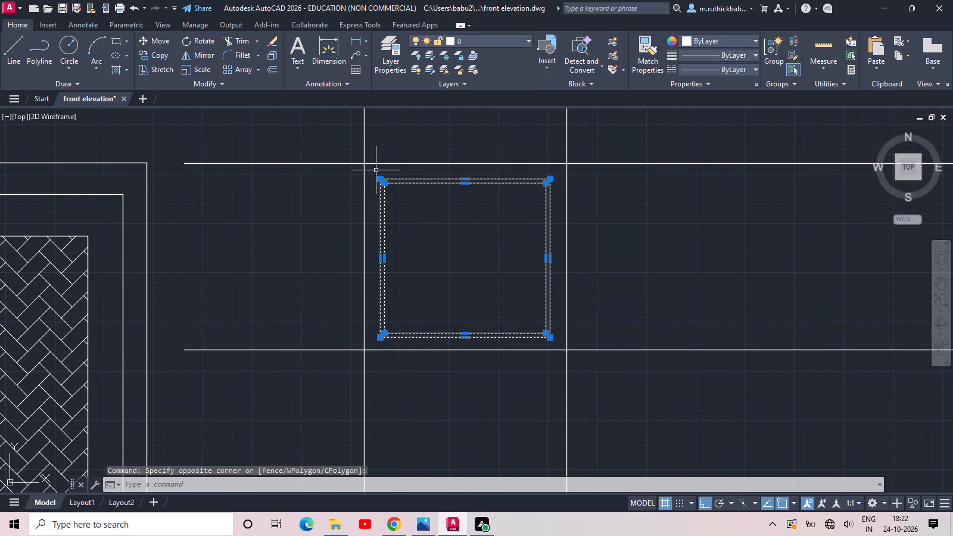
type("x")
key("space")
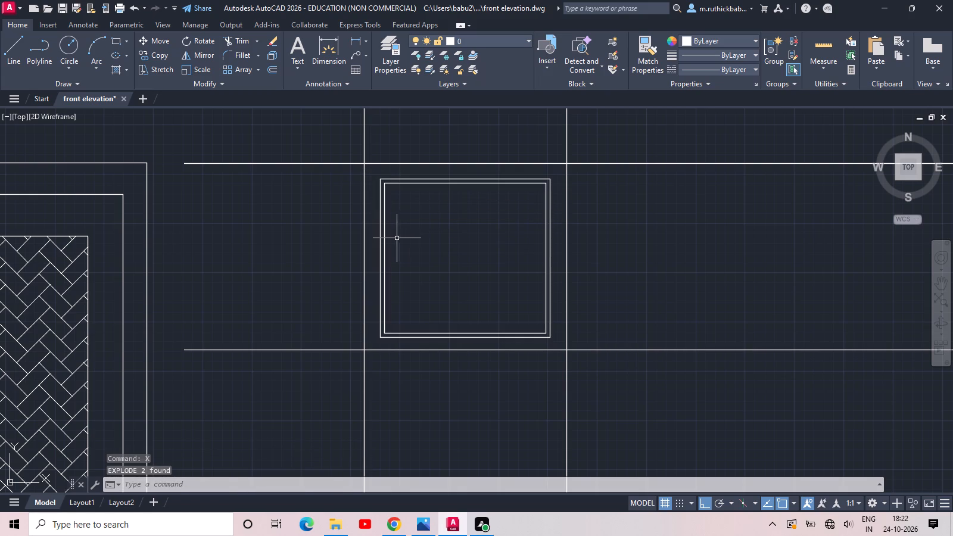
Start copying the window frame's left pair of vertical lines from its outer lower-left corner, trying a three-item fitted array.
left_click(404, 236)
left_click(373, 206)
type("co")
key("space")
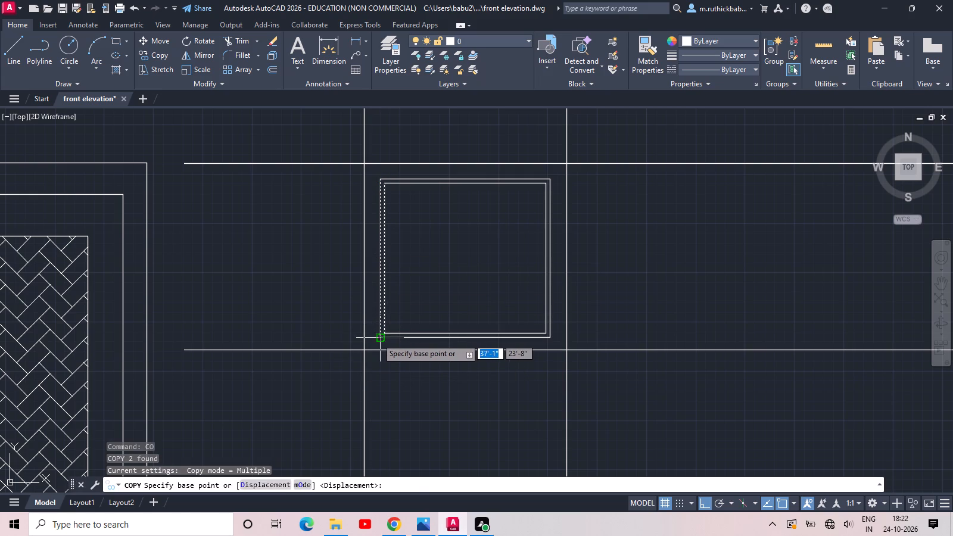
left_click(377, 338)
type("arr")
key("space")
type("3")
key("space")
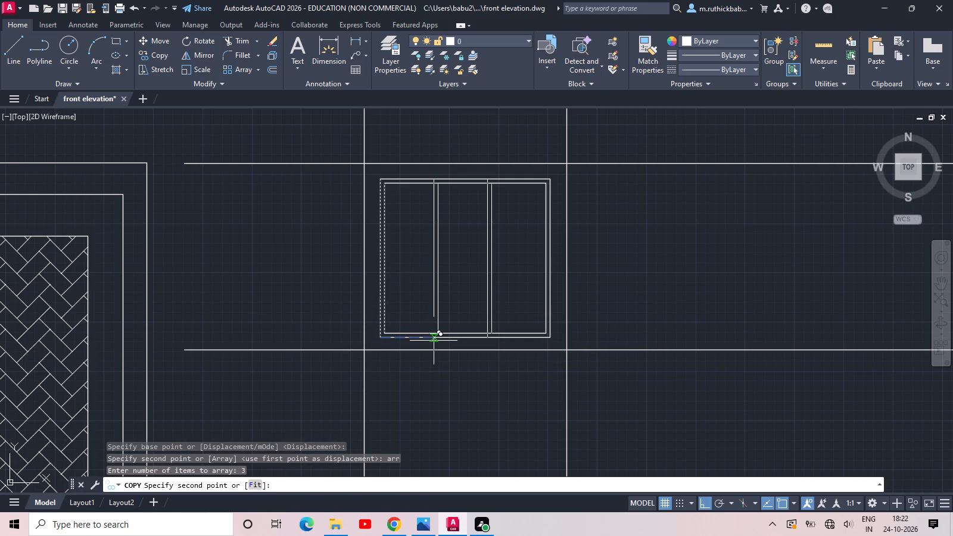
type("f")
key("space")
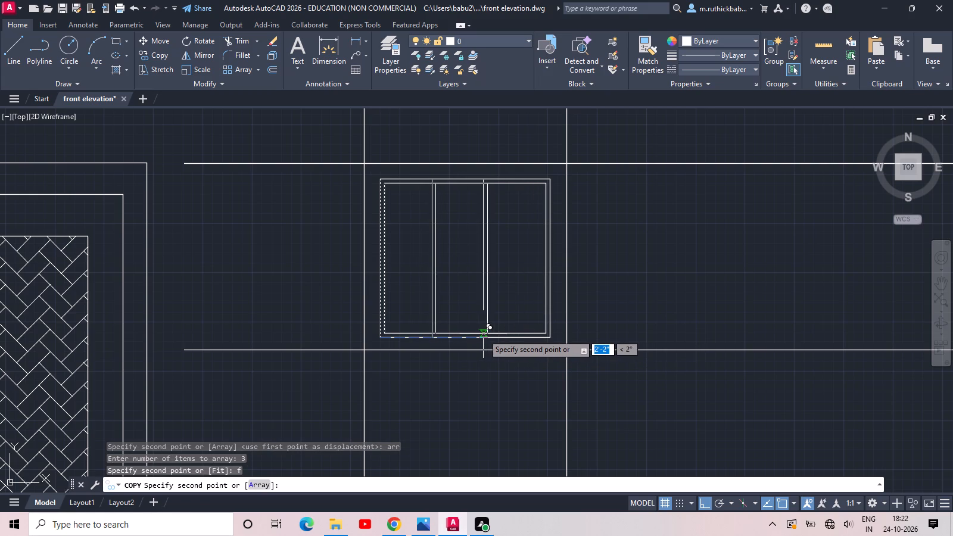
type("aa")
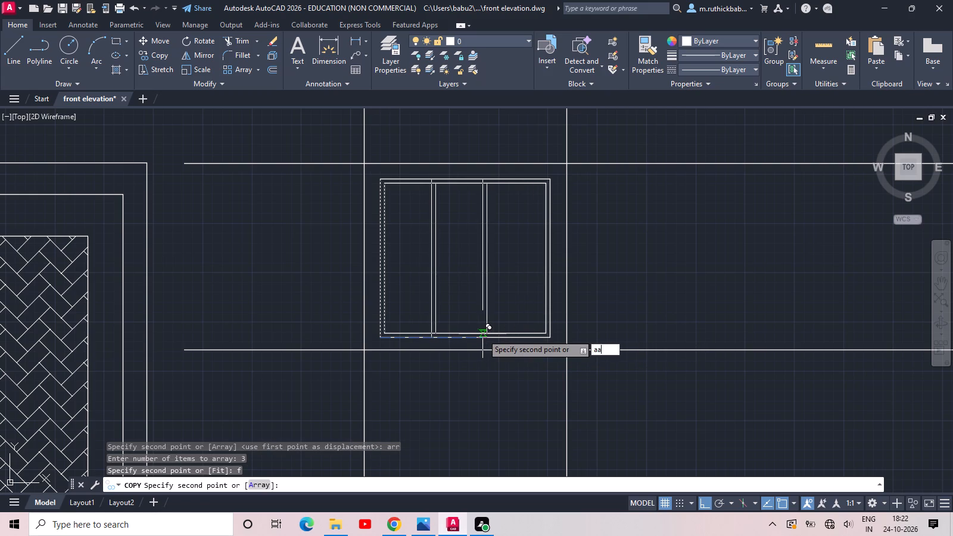
key("space")
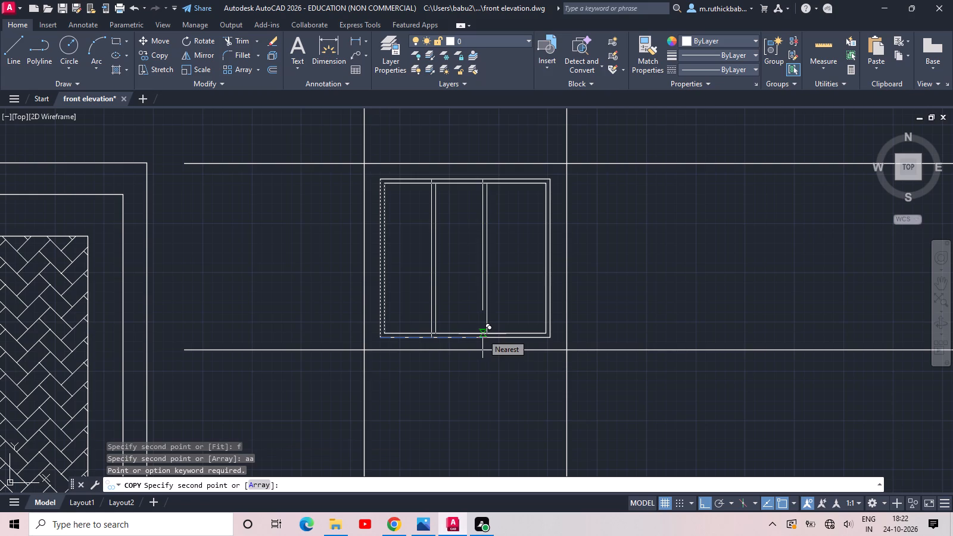
type("rr")
key("space")
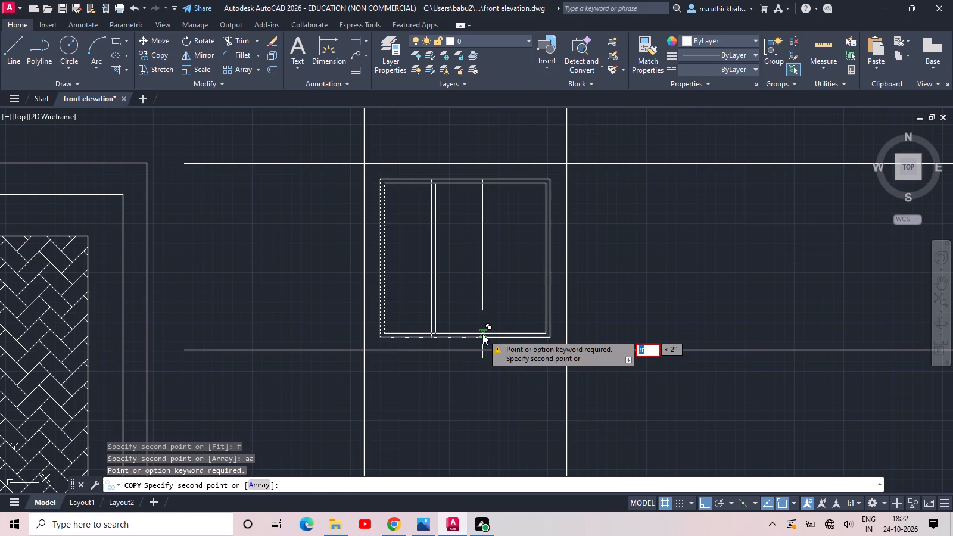
key("Escape")
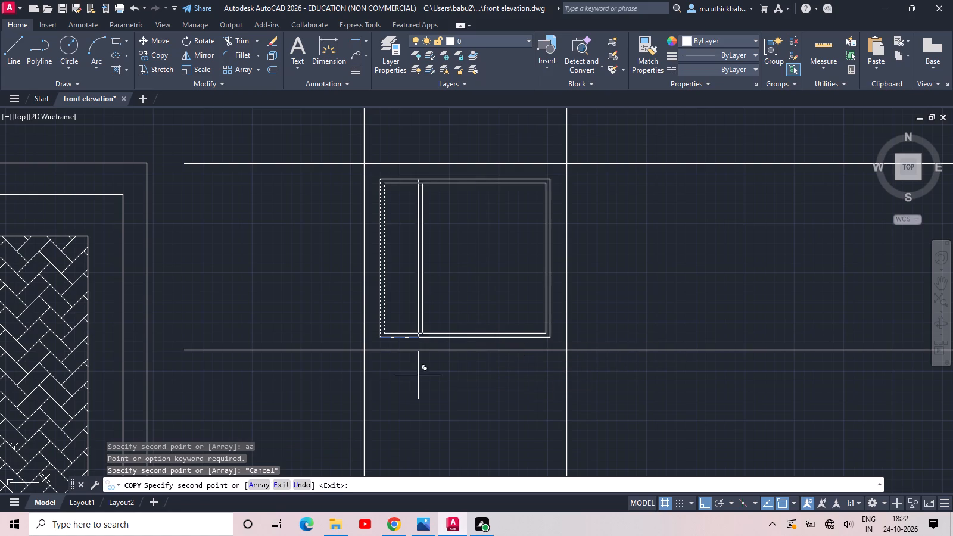
Copy the left pair of frame lines as a four-item array fitted across the window to the inner frame's lower-right corner.
left_click(266, 485)
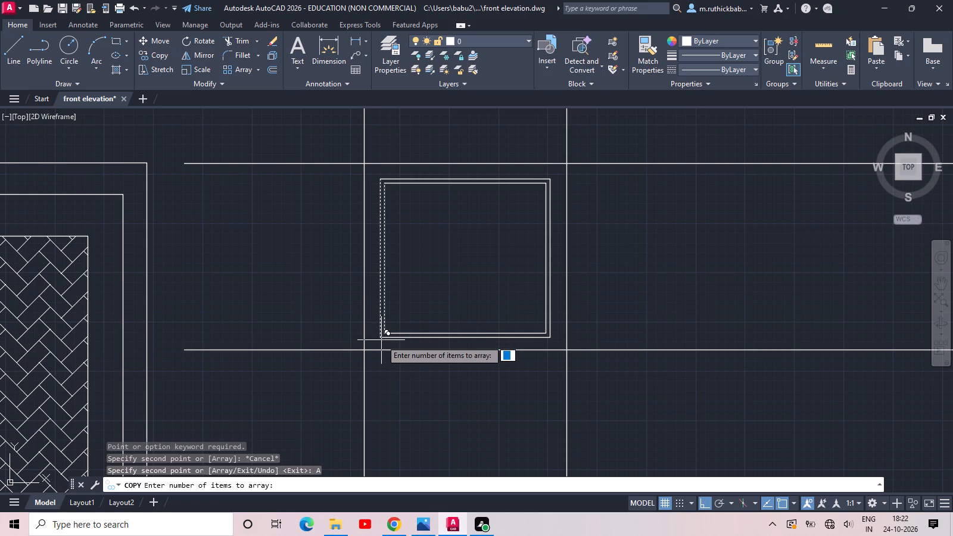
left_click(384, 331)
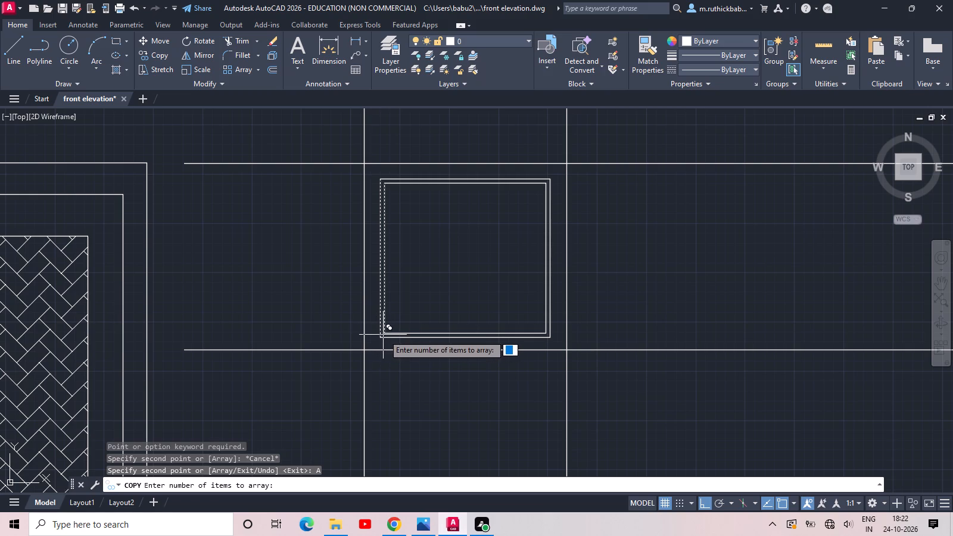
type("4")
key("space")
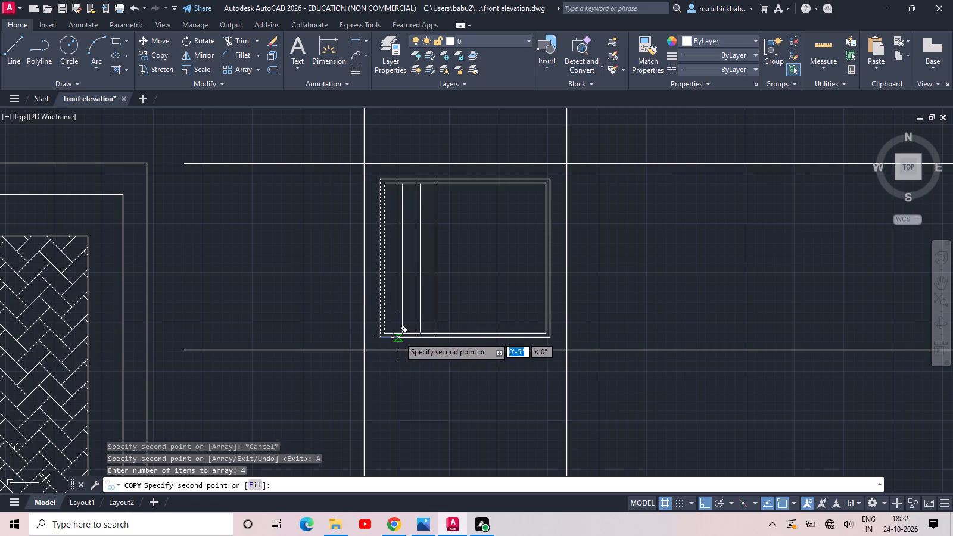
key("f")
key("space")
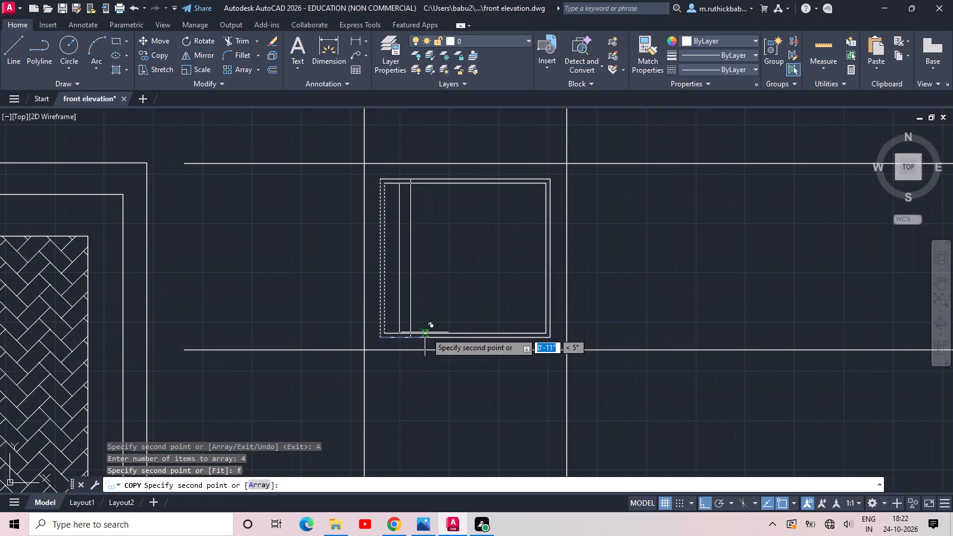
left_click(544, 333)
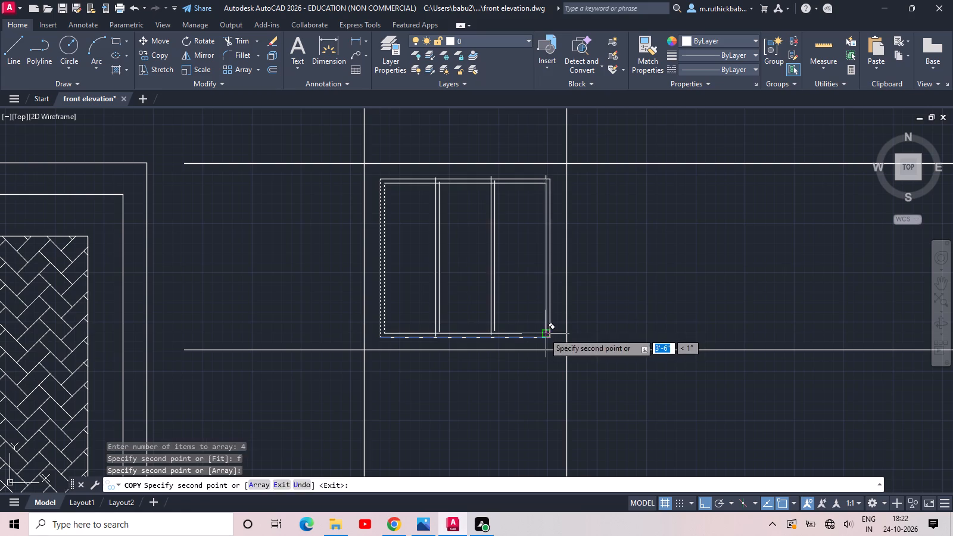
Delete the extra arrayed pair of vertical lines overlapping the window frame's right side.
key("Escape")
left_click(530, 166)
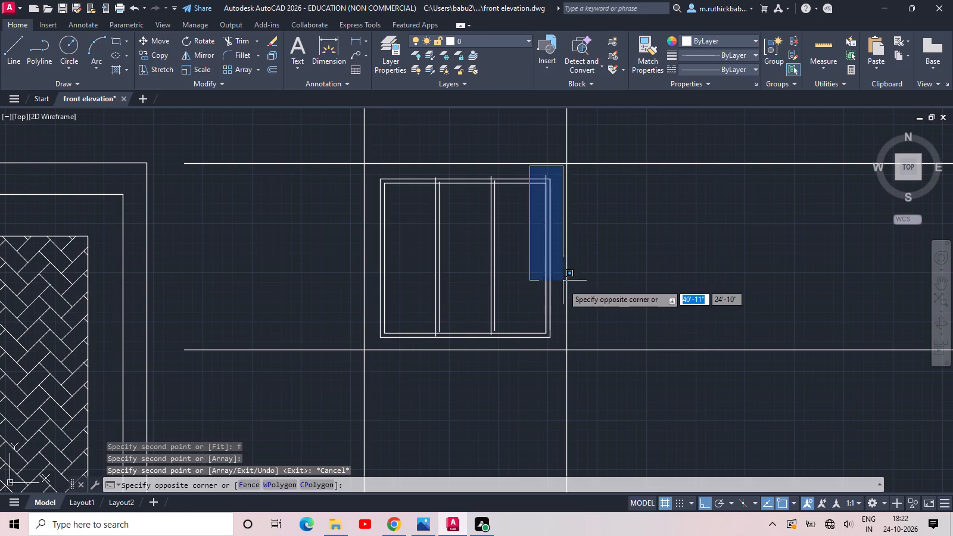
left_click(560, 346)
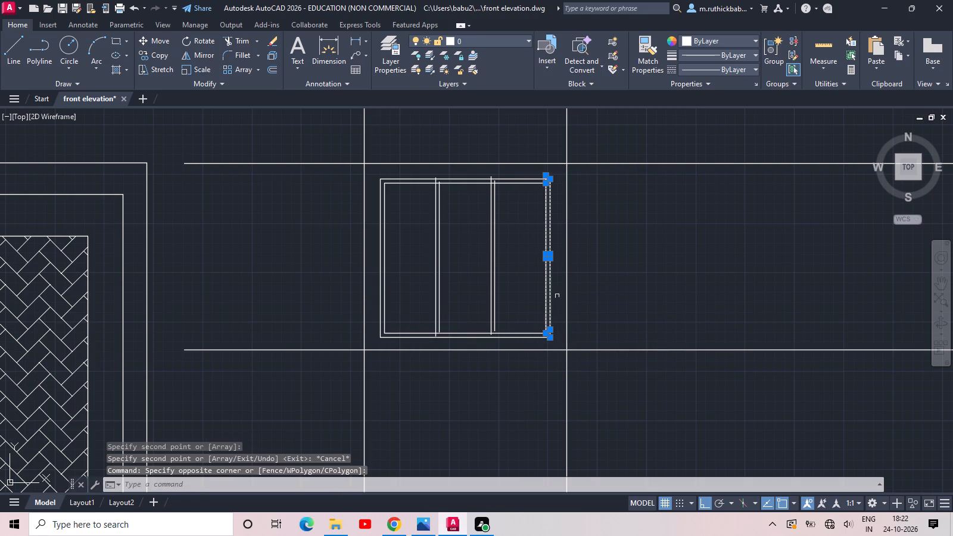
key("Escape")
left_click(545, 250)
key("Delete")
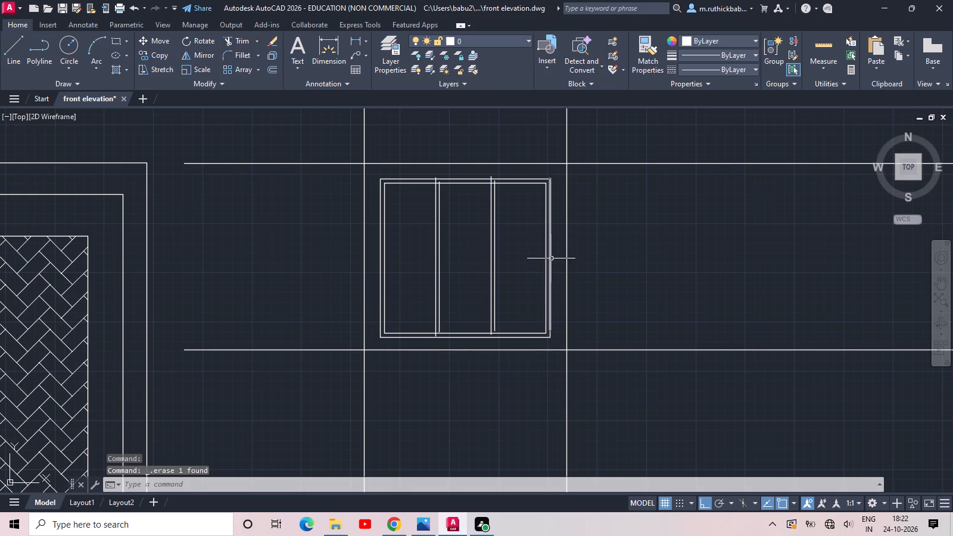
left_click(551, 258)
key("Delete")
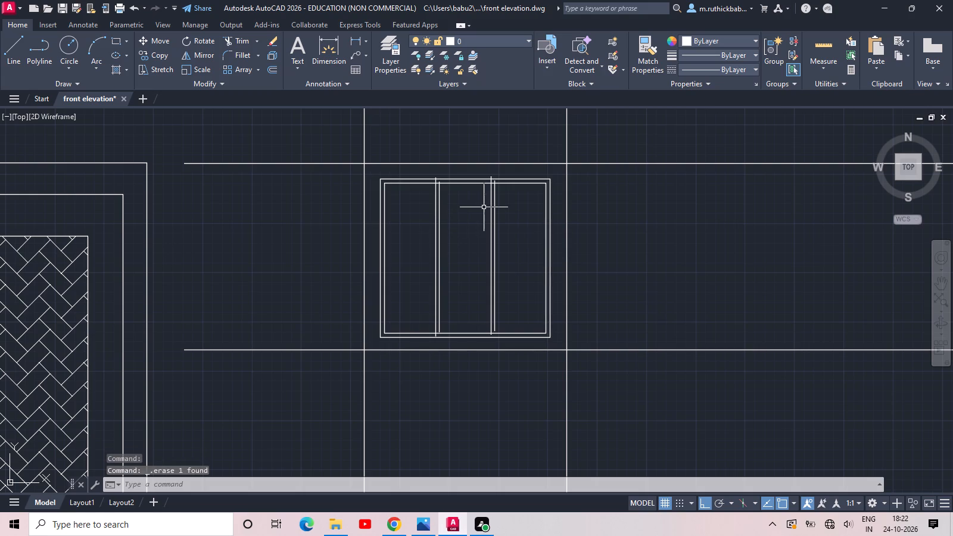
Trim the ends of the window's two mullion line pairs back to the inner frame's top and bottom edges.
scroll(484, 207, "up", 1)
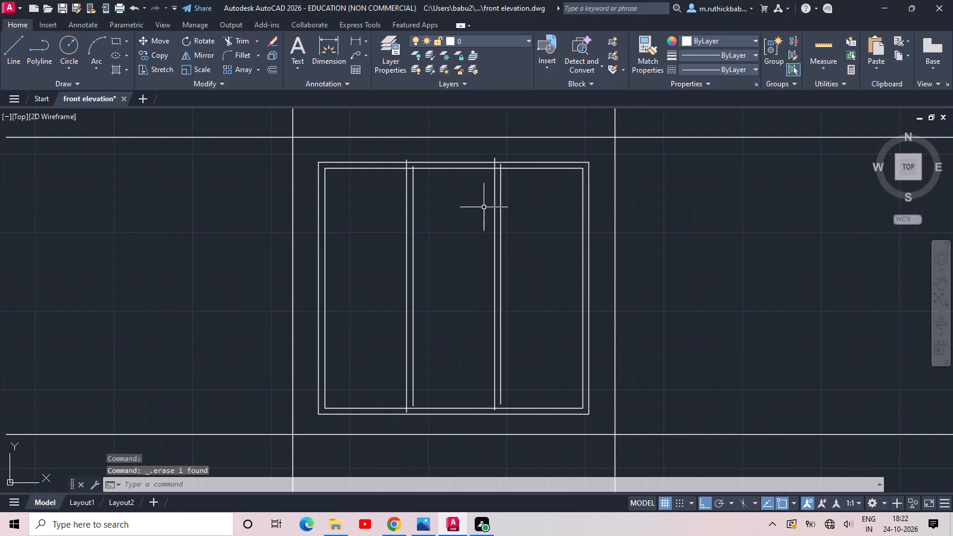
type("tr")
key("space")
key("space")
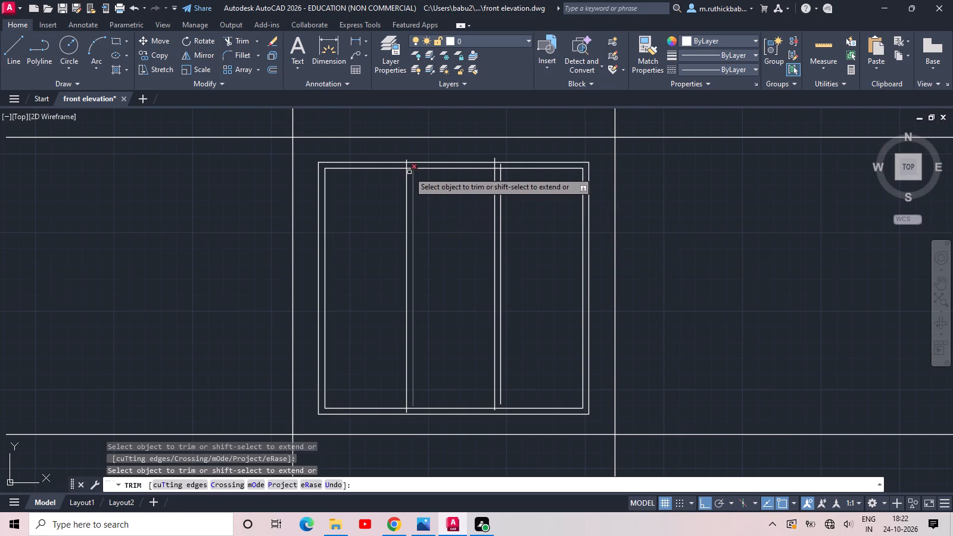
left_click(407, 164)
left_click(414, 167)
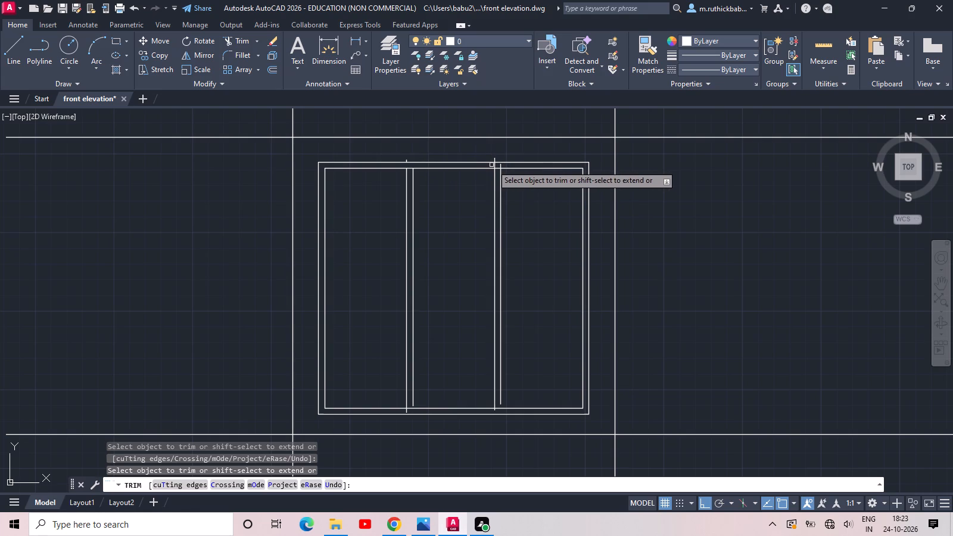
left_click(494, 166)
left_click(500, 166)
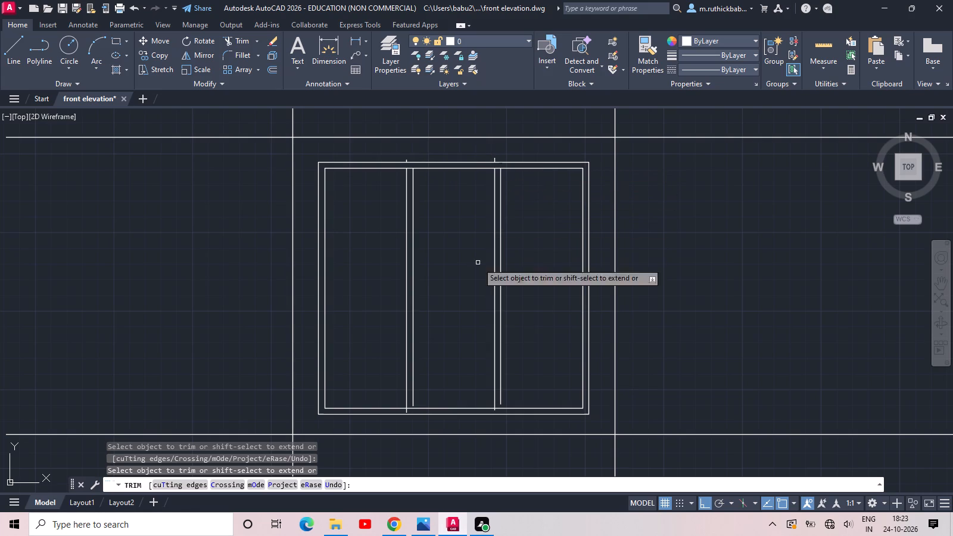
left_click(407, 412)
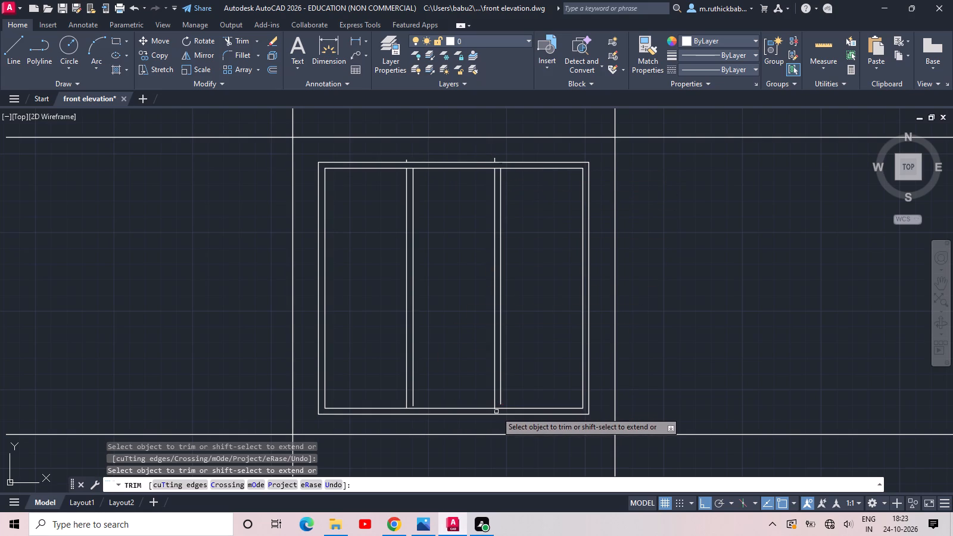
left_click(496, 412)
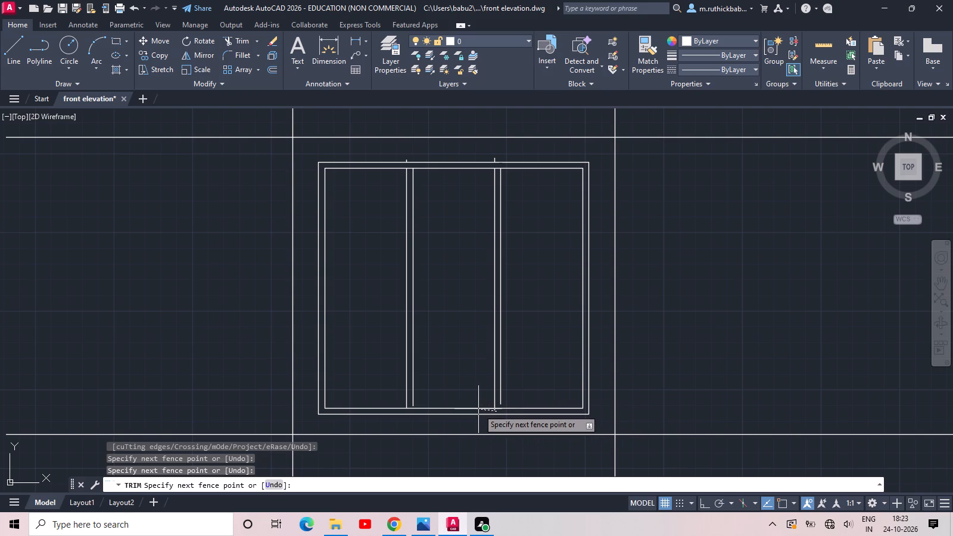
left_click(477, 410)
scroll(494, 411, "up", 3)
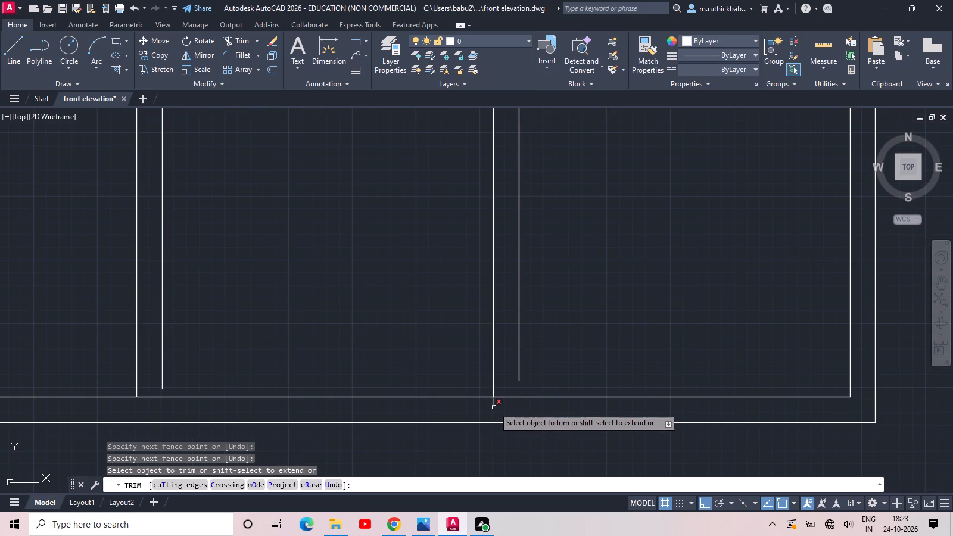
left_click(493, 403)
key("Escape")
Delete the two leftover mullion line stubs above the window's top frame edge.
scroll(493, 403, "down", 3)
left_click_drag(388, 142, 388, 145)
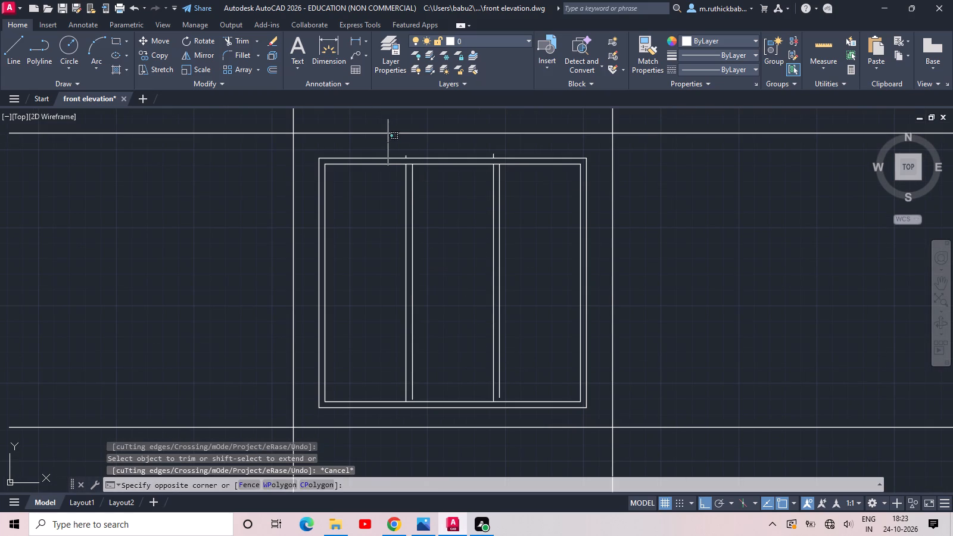
left_click_drag(388, 145, 391, 152)
left_click(517, 191)
key("Delete")
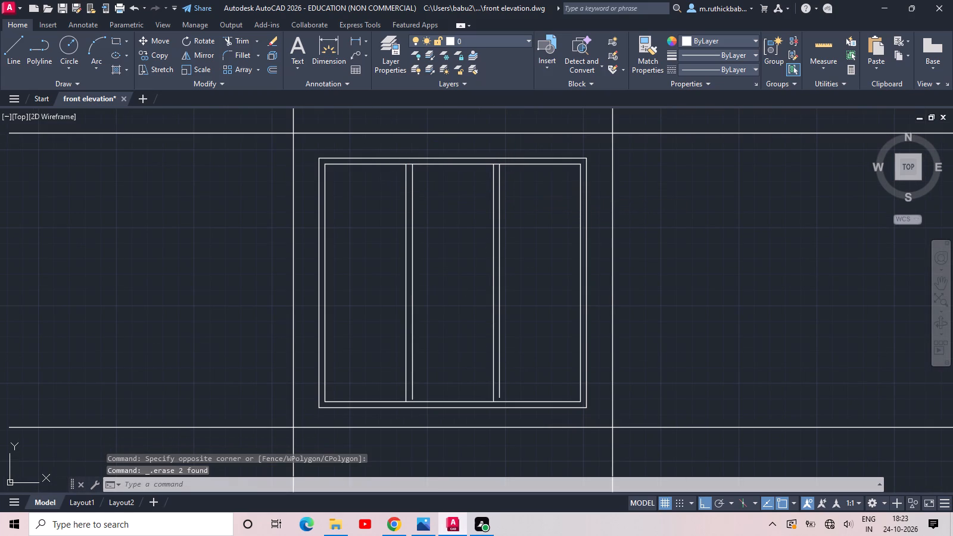
Extend the right-hand line of each window mullion down to the inner frame's bottom edge.
type("ex")
key("space")
key("space")
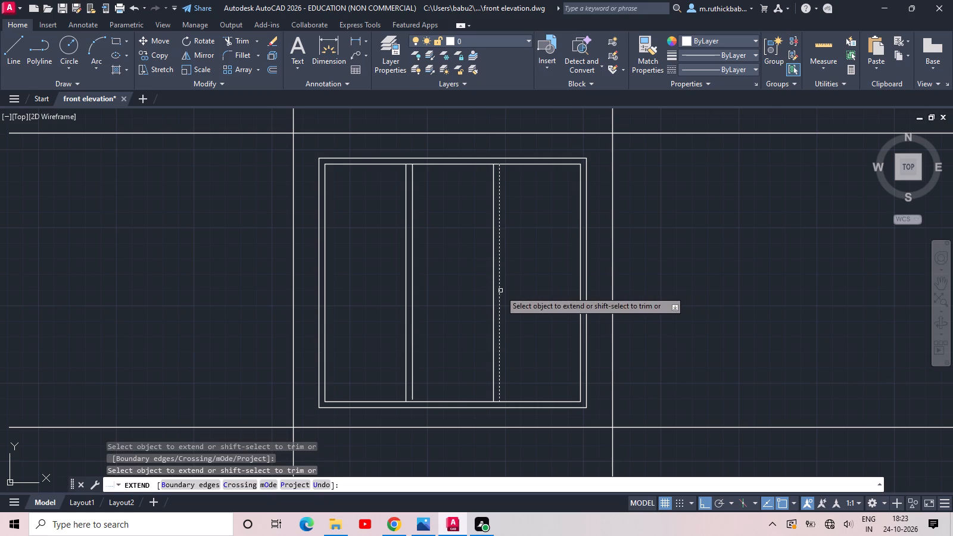
left_click(500, 291)
left_click(411, 312)
key("Escape")
Copy the three-pane window from the tower's top slab-line corner to its corners at the second and fourth slab lines.
scroll(434, 288, "down", 1)
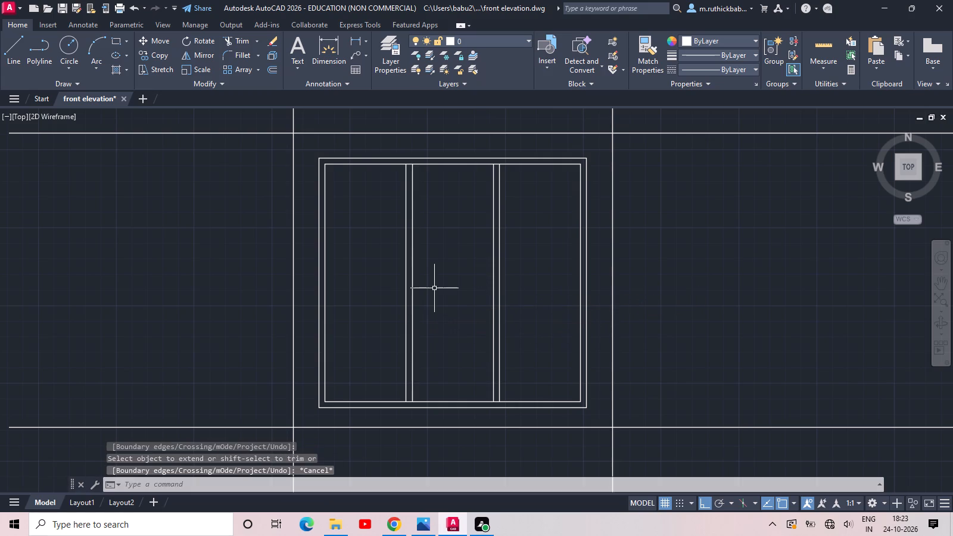
middle_click(434, 288)
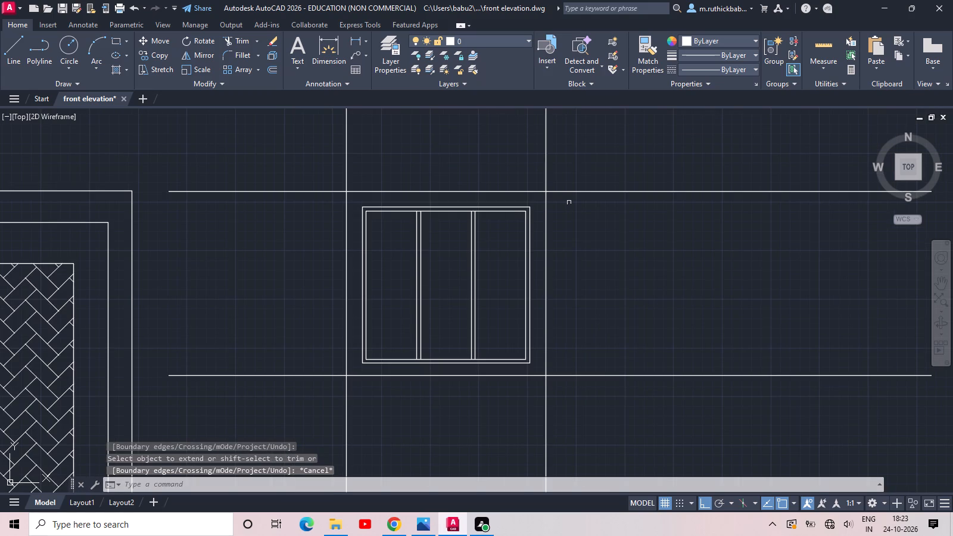
left_click(535, 205)
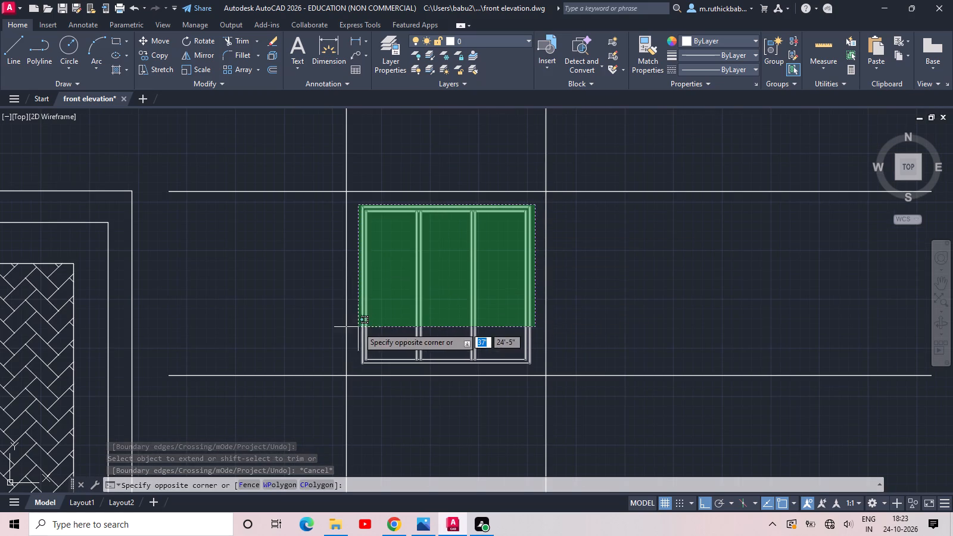
left_click(358, 370)
type("co")
key("space")
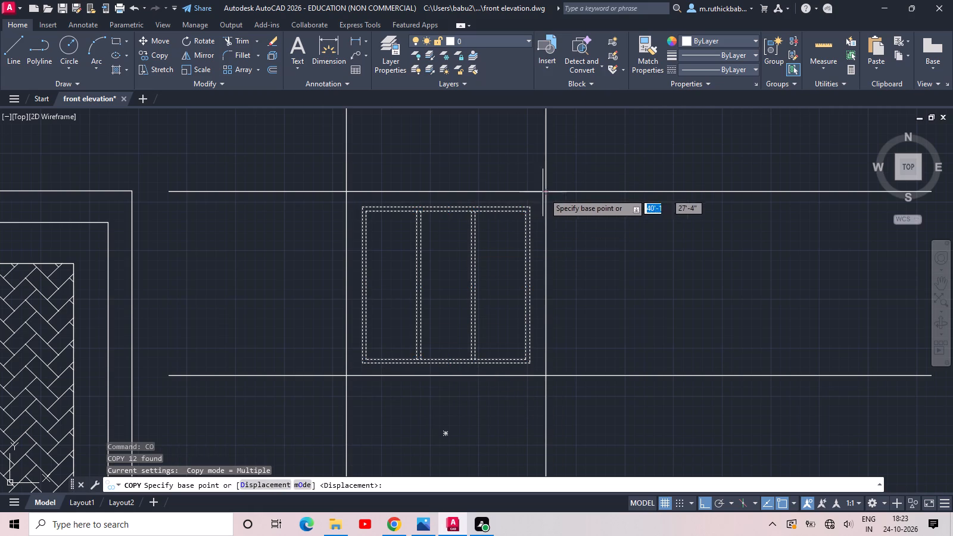
left_click(544, 193)
scroll(539, 270, "down", 2)
middle_click_drag(539, 295, 534, 201)
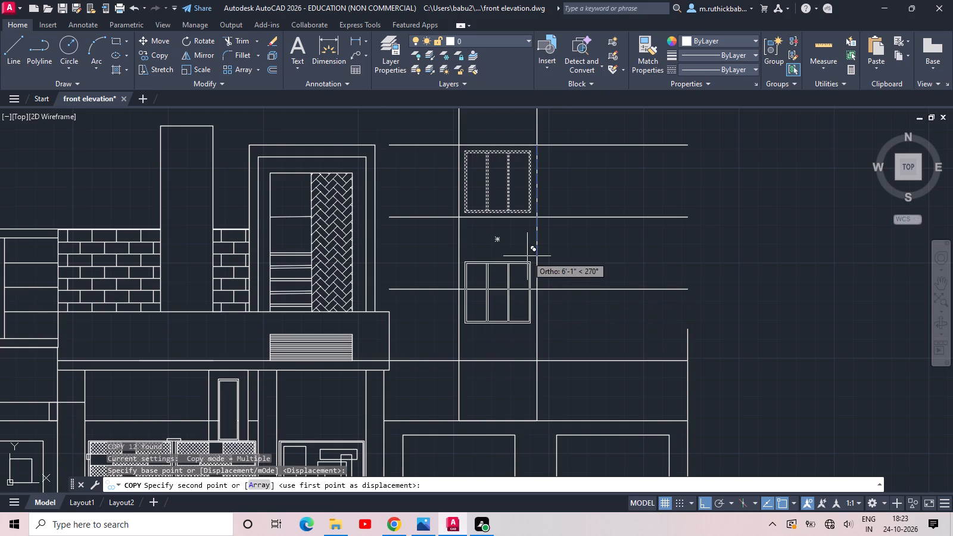
middle_click(537, 374)
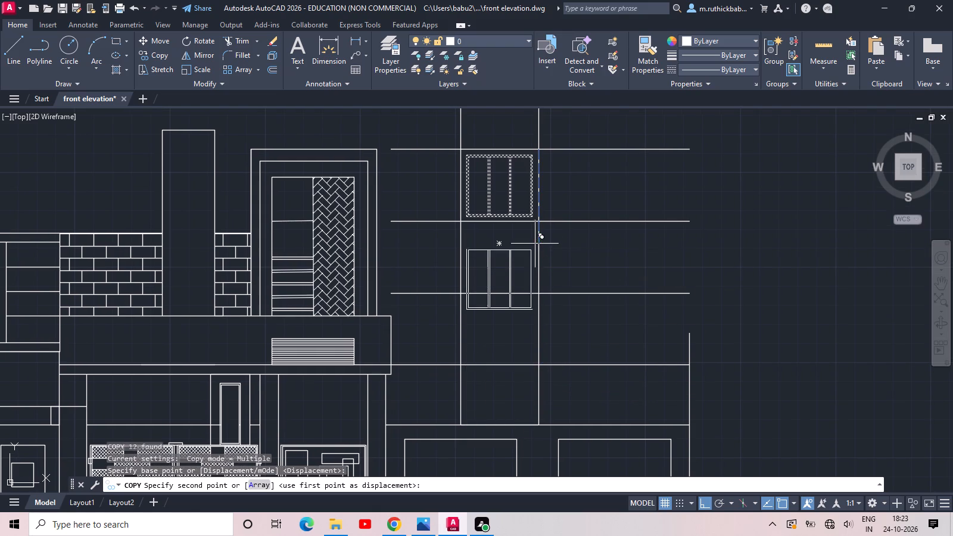
left_click(539, 222)
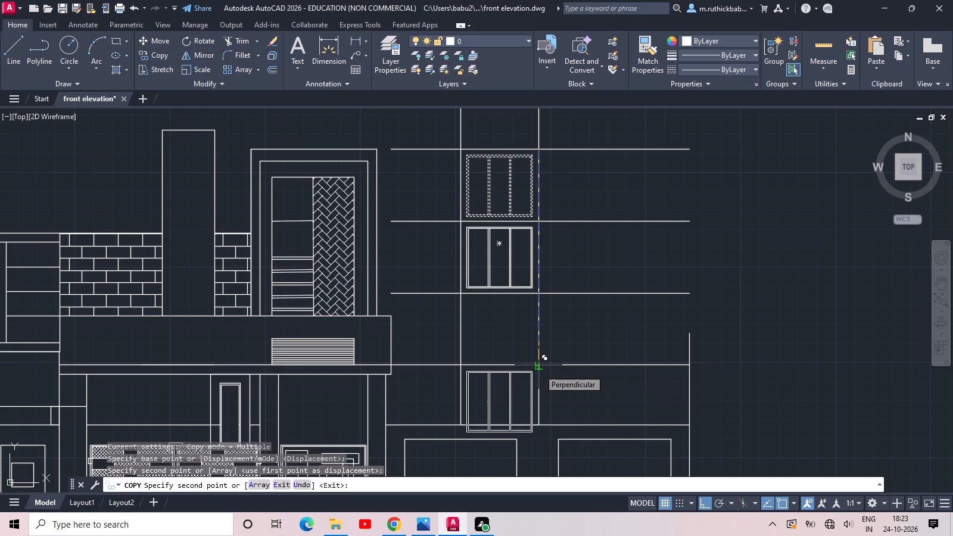
left_click(539, 369)
key("Escape")
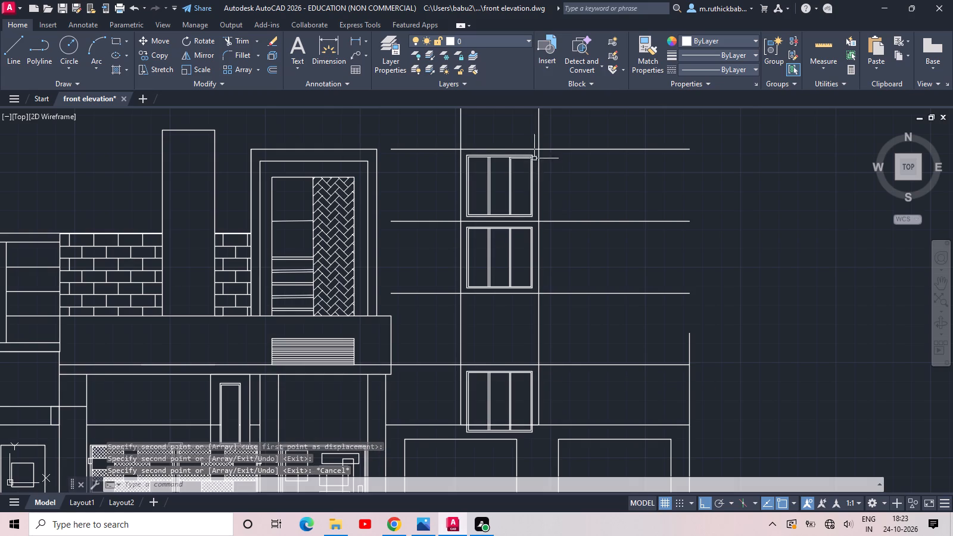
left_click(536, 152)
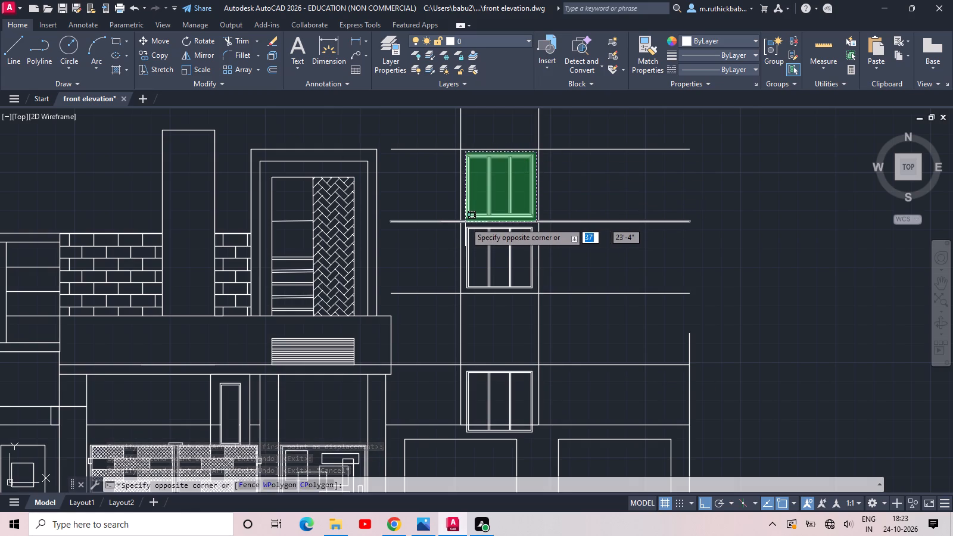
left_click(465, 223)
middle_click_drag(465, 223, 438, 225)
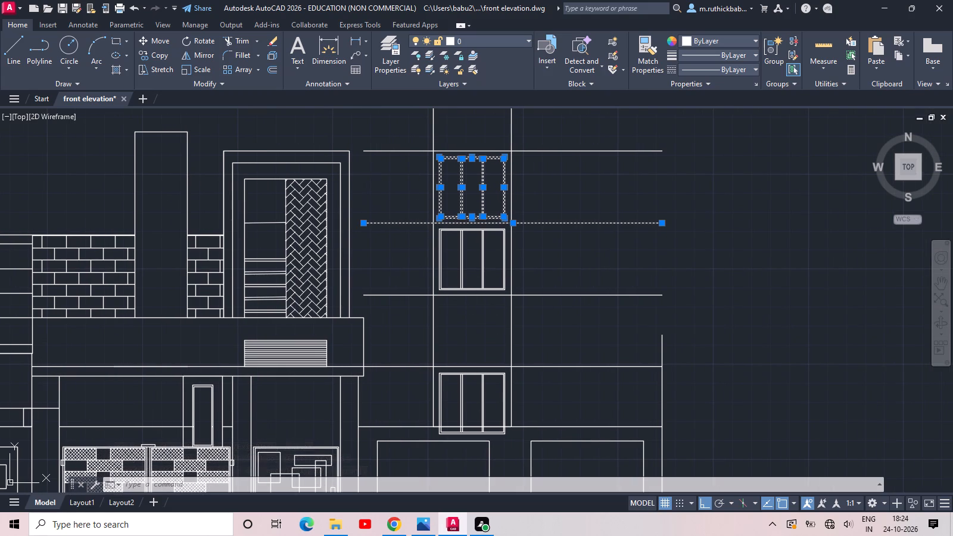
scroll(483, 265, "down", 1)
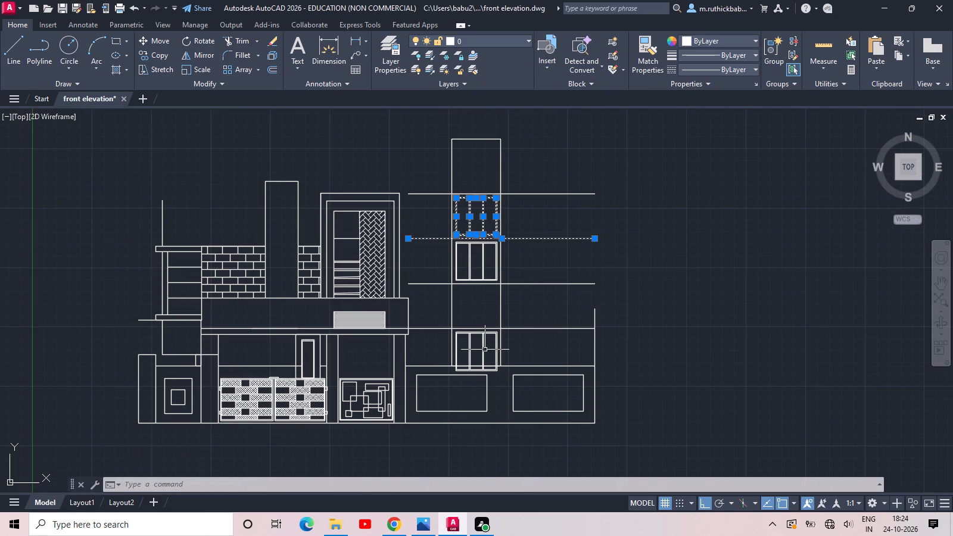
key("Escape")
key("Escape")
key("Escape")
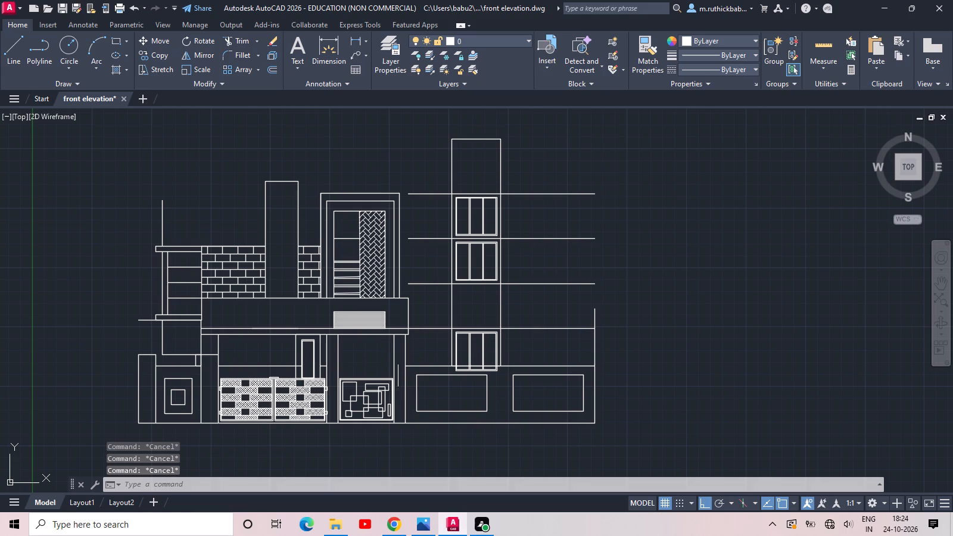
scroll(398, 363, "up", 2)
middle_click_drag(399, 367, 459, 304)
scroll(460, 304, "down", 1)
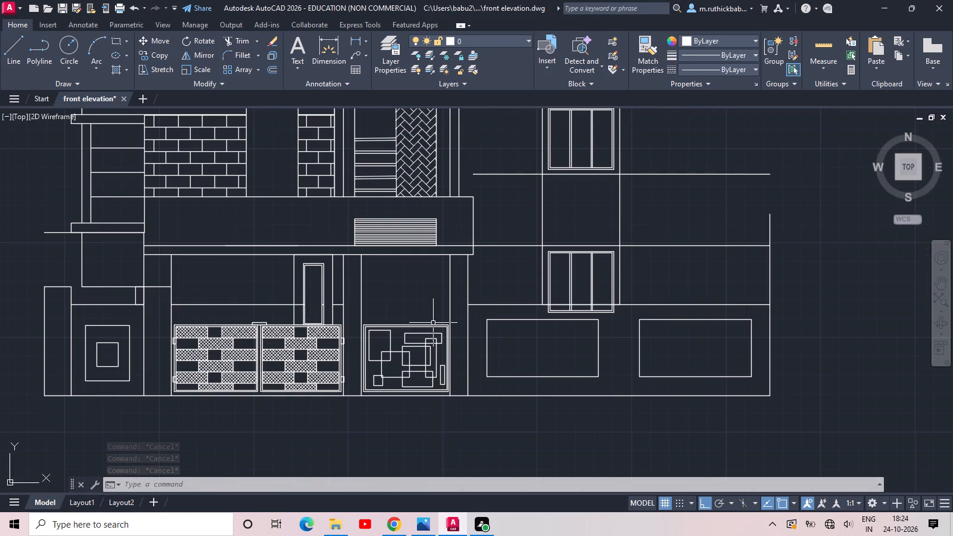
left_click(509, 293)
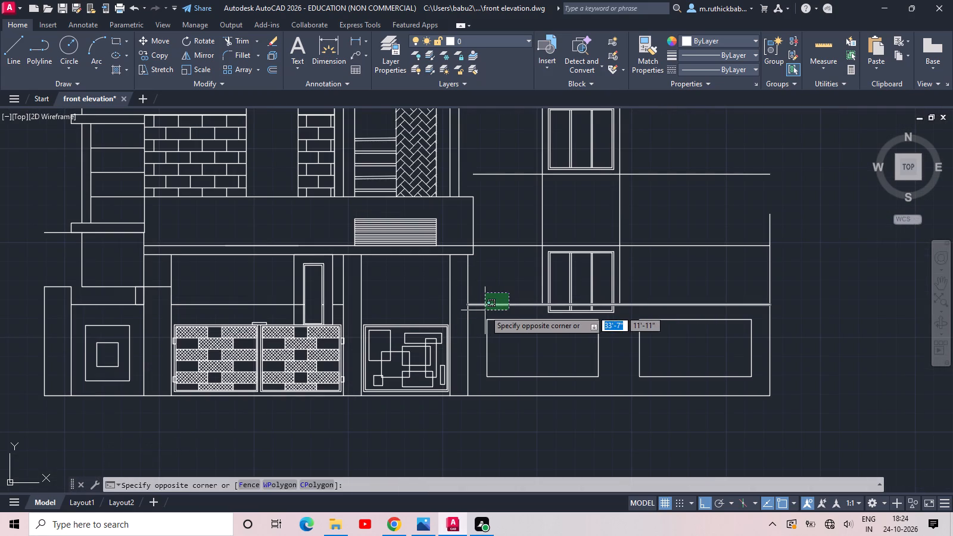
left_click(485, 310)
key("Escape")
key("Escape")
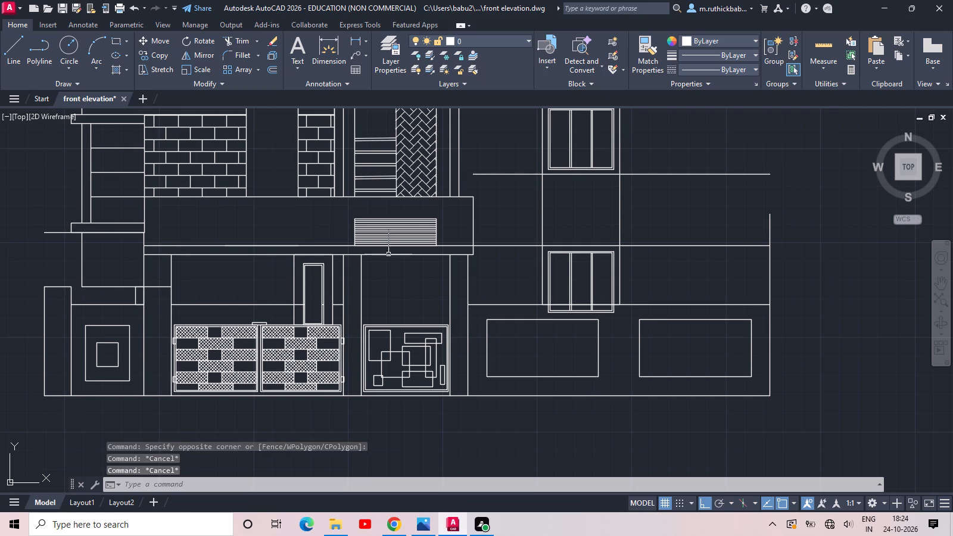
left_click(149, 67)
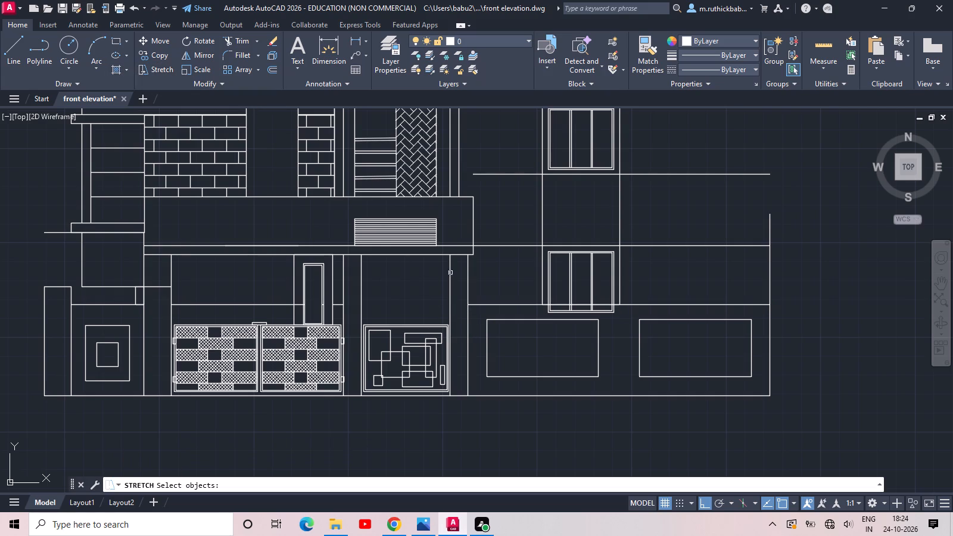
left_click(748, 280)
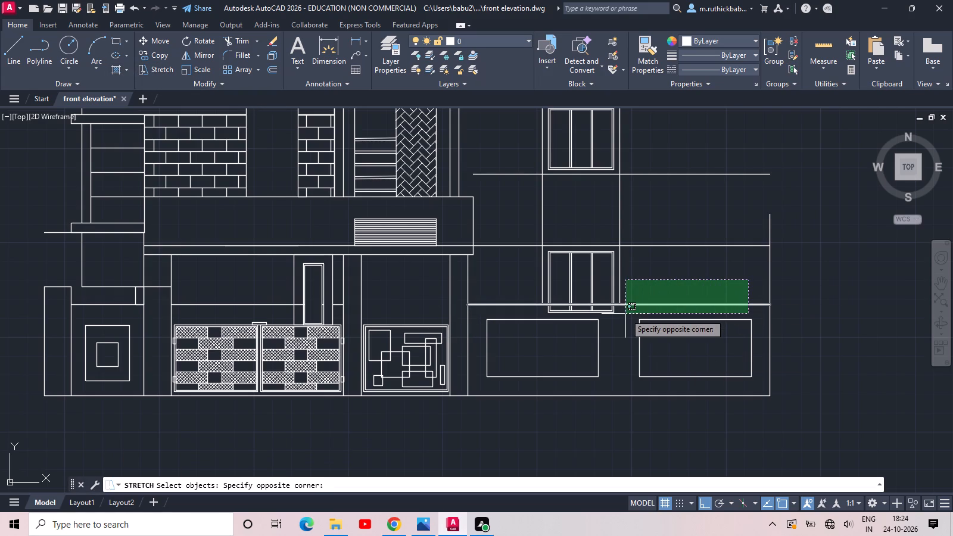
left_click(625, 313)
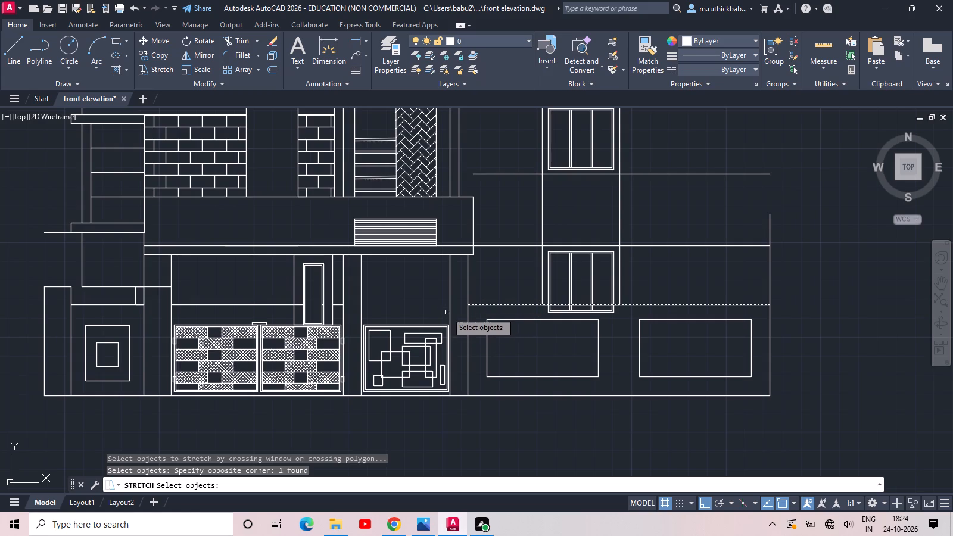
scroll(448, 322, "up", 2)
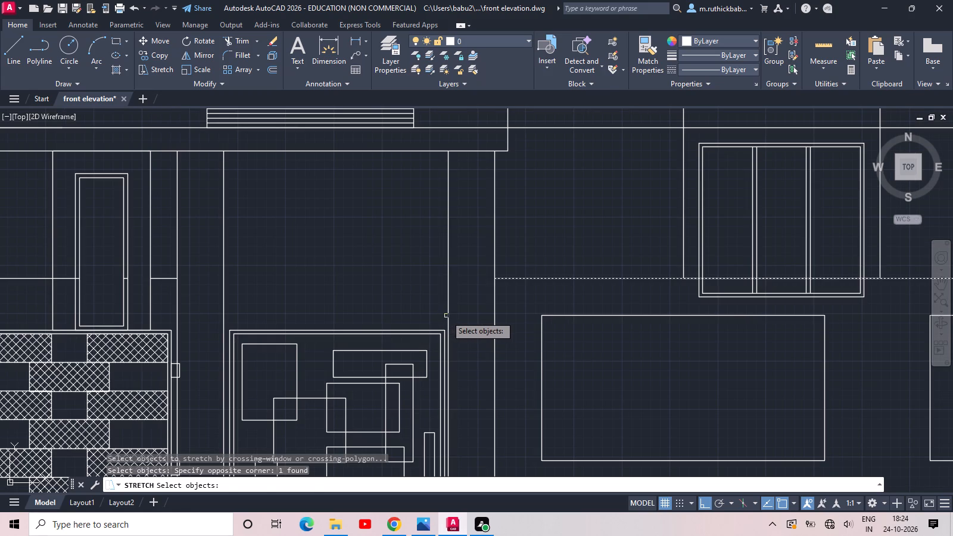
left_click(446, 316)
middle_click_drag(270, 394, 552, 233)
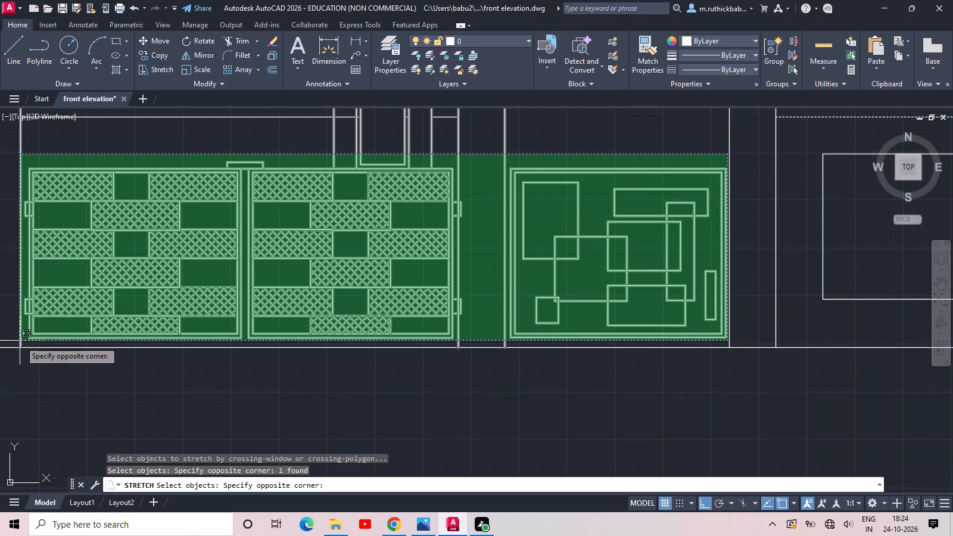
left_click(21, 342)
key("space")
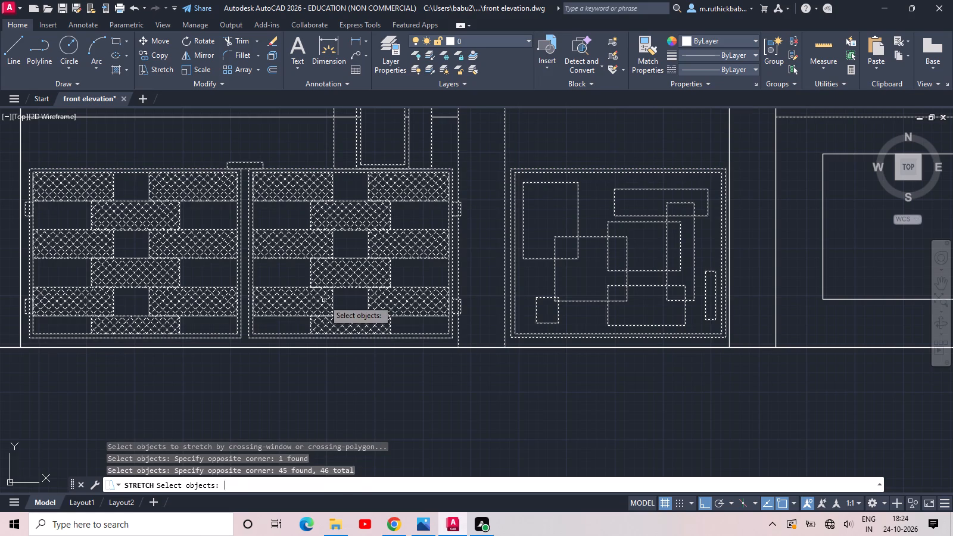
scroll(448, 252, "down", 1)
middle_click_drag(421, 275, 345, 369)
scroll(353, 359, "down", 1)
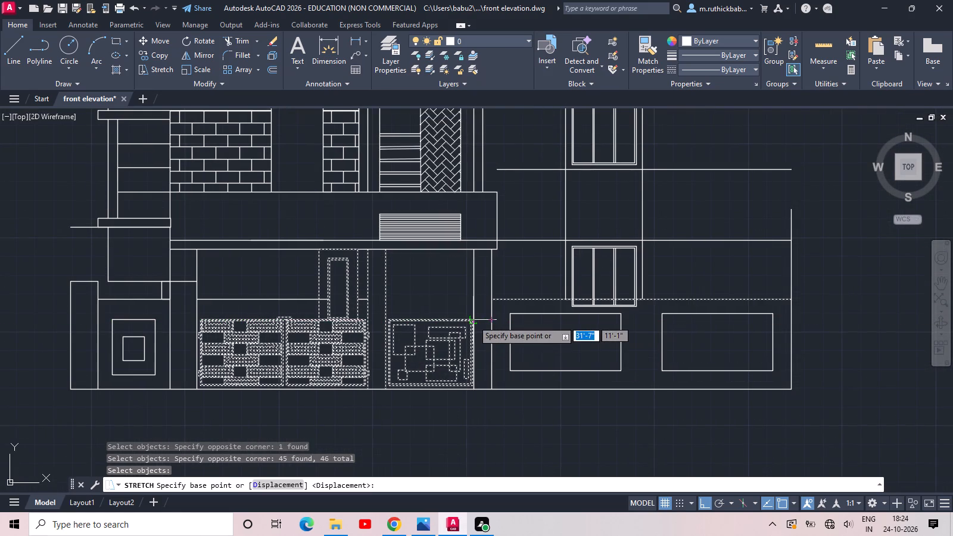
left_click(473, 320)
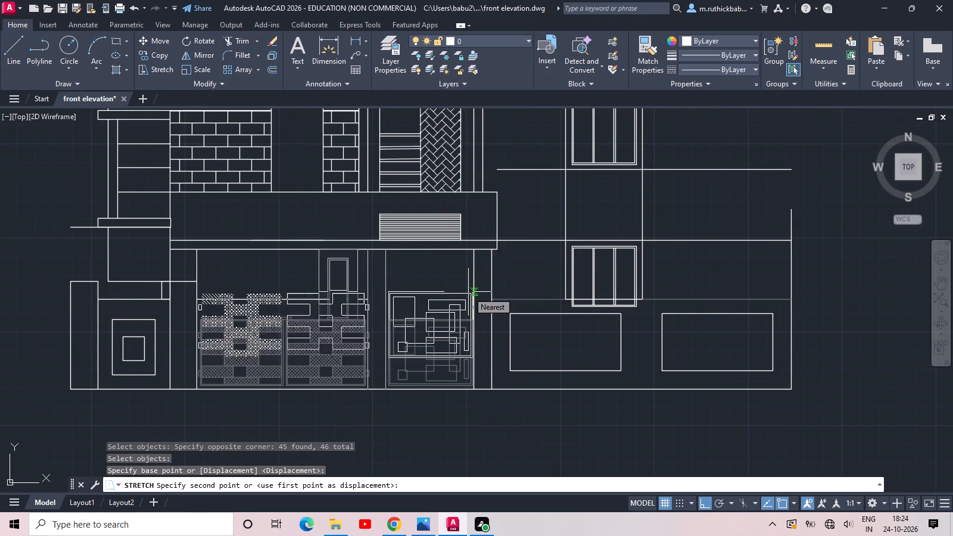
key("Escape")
Delete the middle three-pane window of the tower, between the second and third slab lines, including its leftover bottom frame line.
middle_click_drag(487, 319, 387, 366)
middle_click_drag(517, 285, 477, 385)
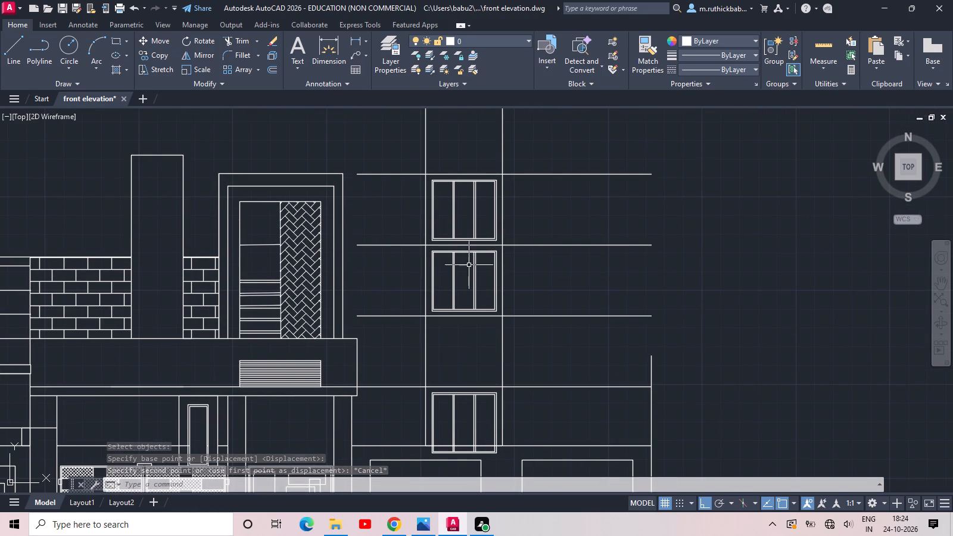
left_click(490, 250)
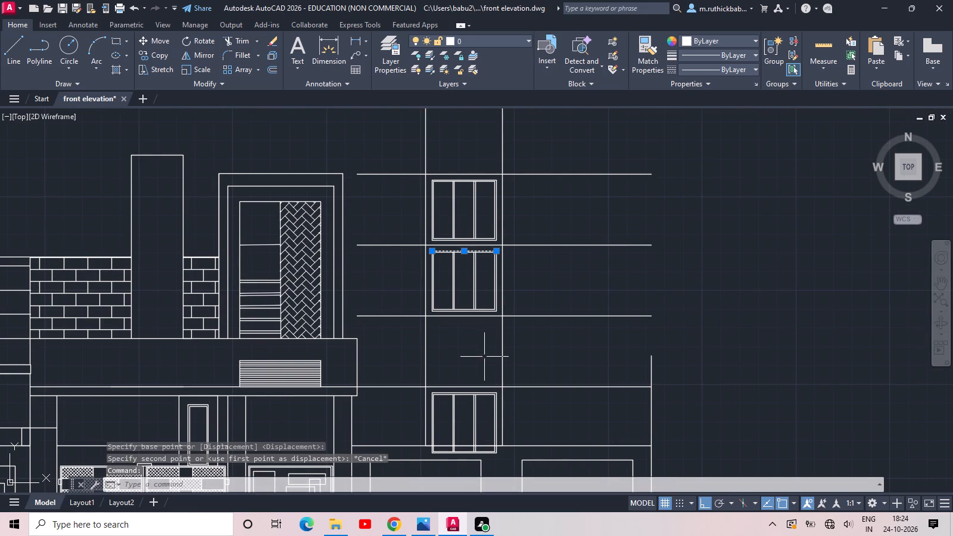
left_click(499, 310)
left_click(431, 254)
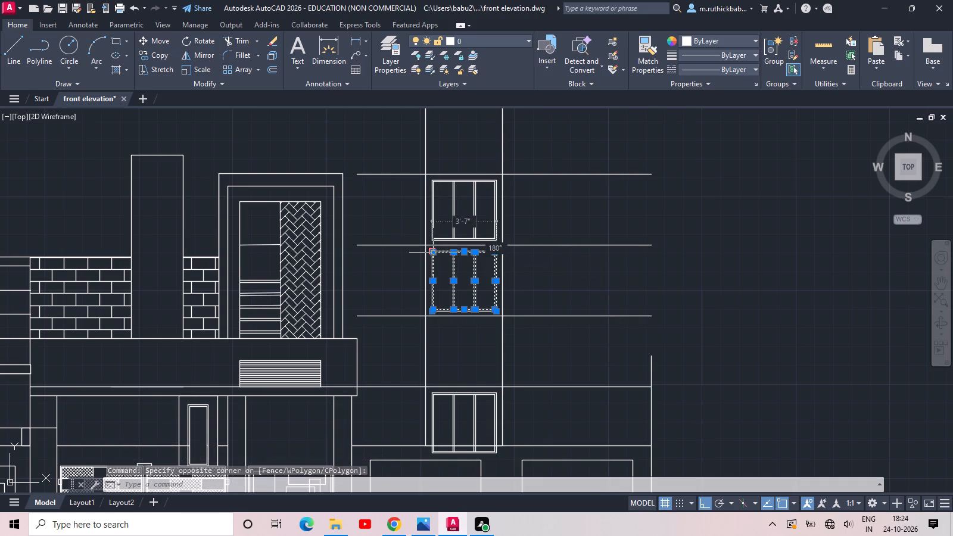
key("Delete")
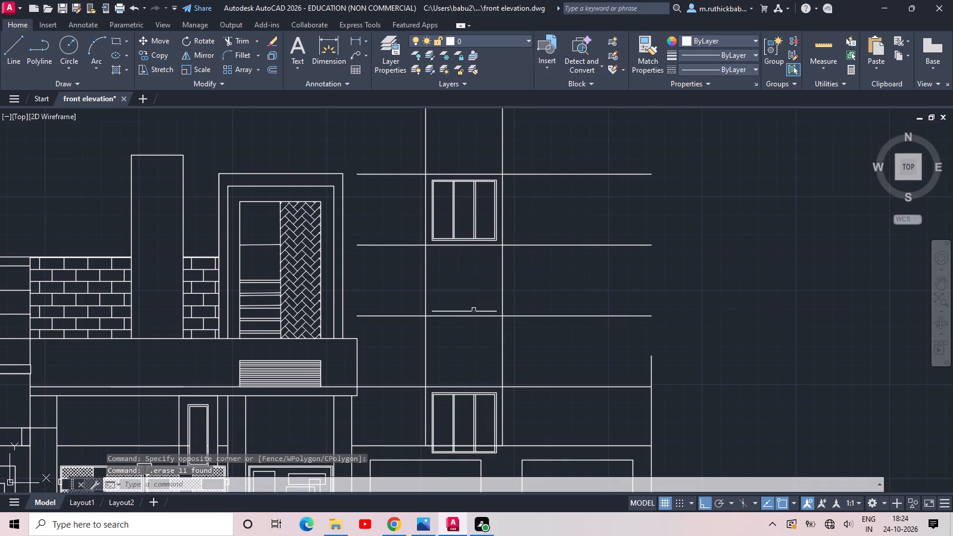
left_click(474, 310)
key("Delete")
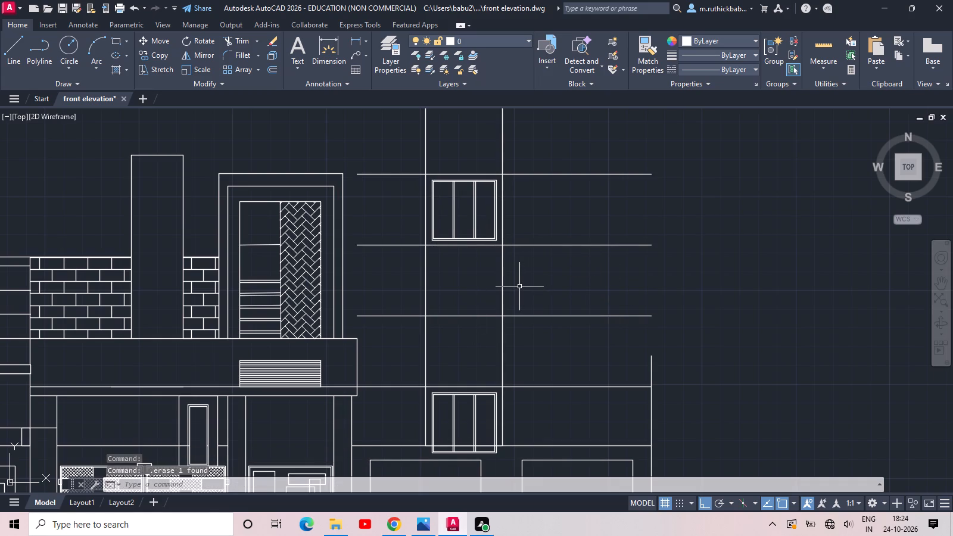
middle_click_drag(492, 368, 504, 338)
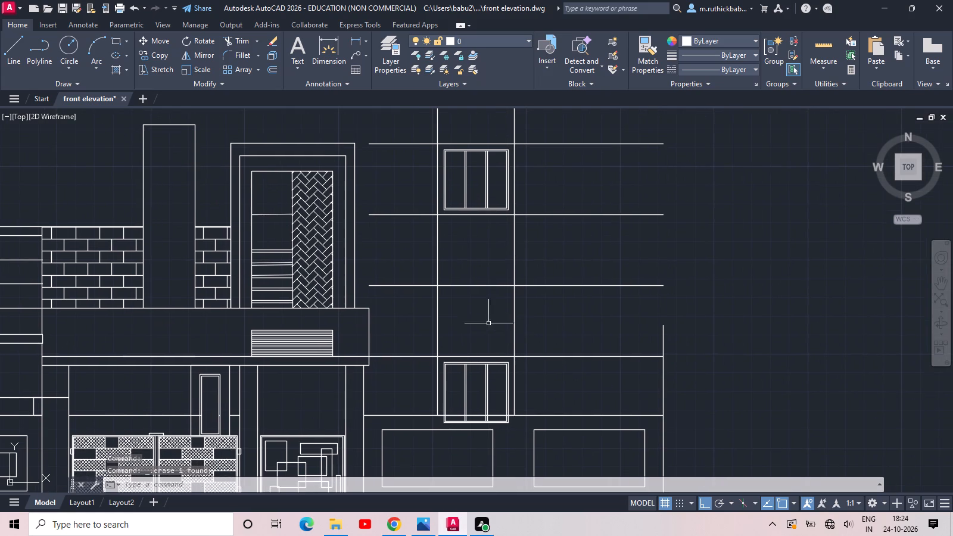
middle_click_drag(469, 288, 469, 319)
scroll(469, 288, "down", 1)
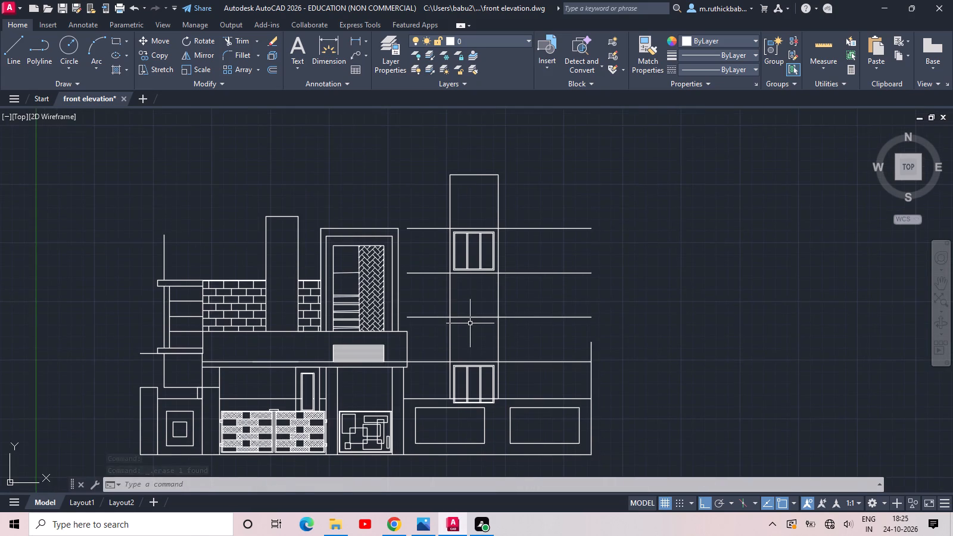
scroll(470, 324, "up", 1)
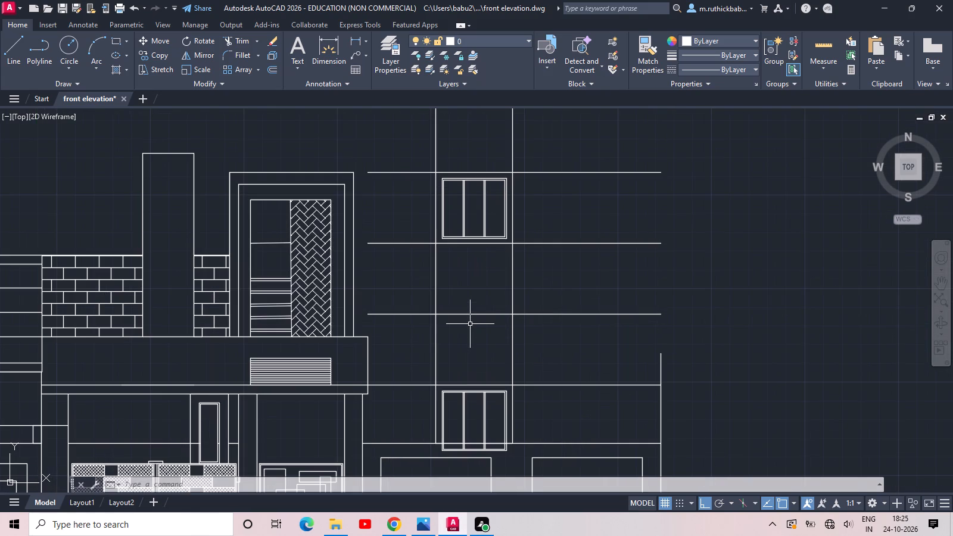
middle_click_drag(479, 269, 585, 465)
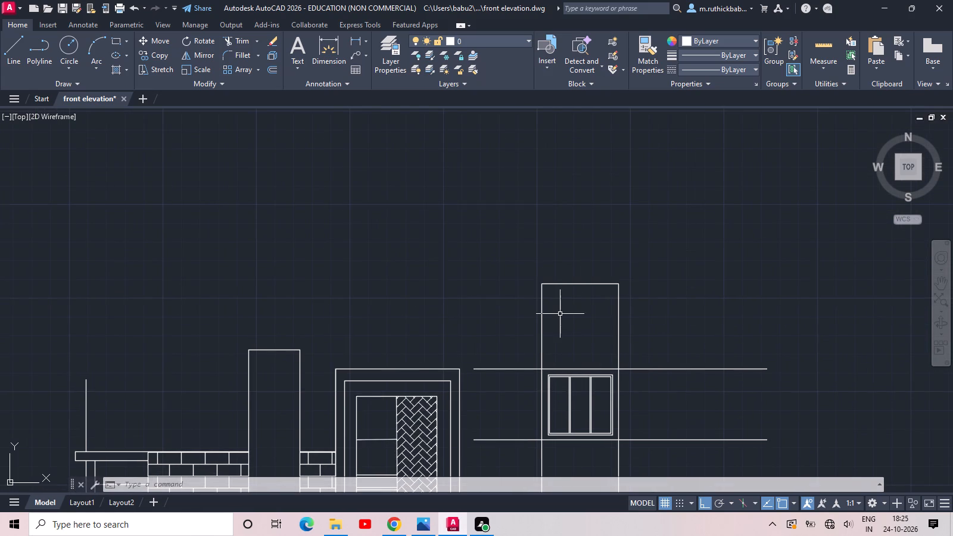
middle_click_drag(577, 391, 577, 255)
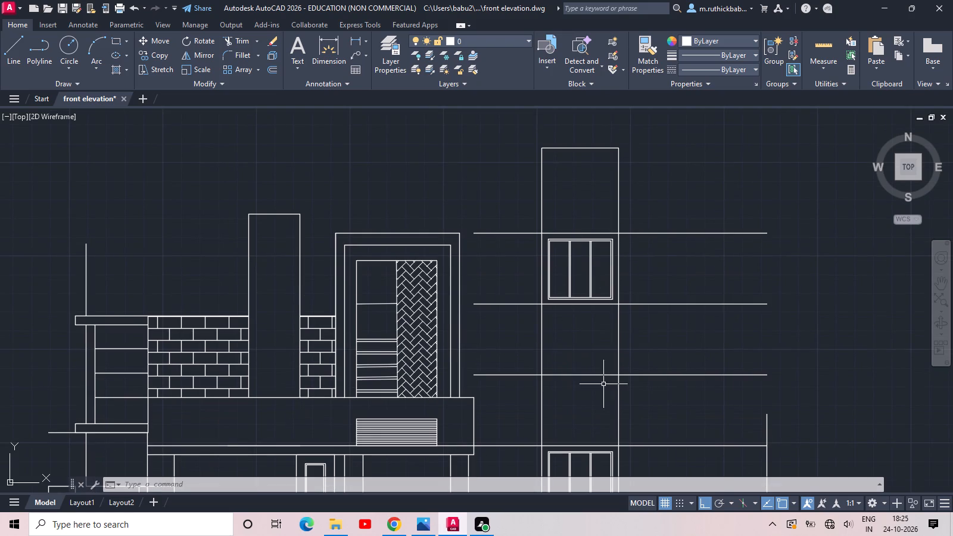
Trim the tower's lowest window where it passes below the wall's top line and remove its two bottom frame lines.
middle_click_drag(597, 376, 537, 346)
middle_click_drag(515, 338, 432, 242)
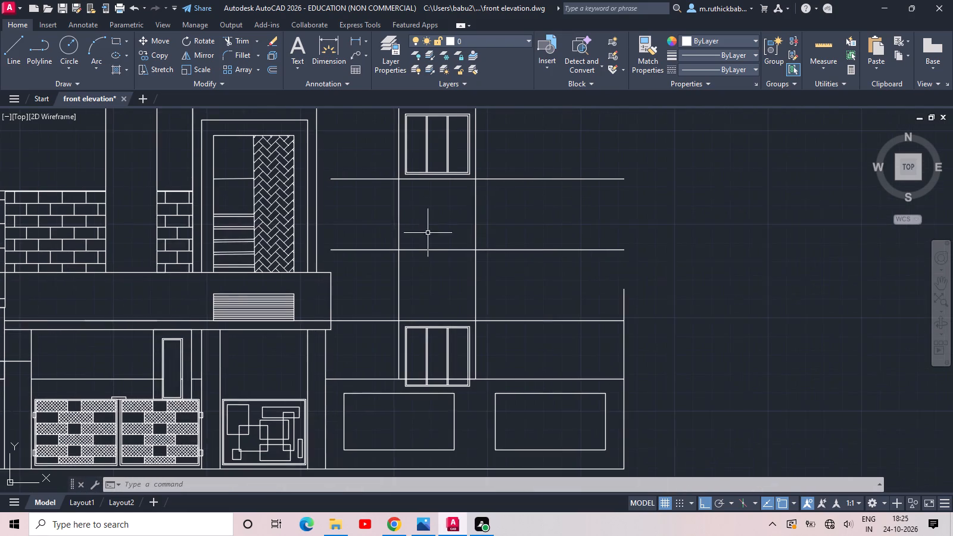
scroll(491, 424, "up", 2)
key("t")
key("r")
key("space")
key("space")
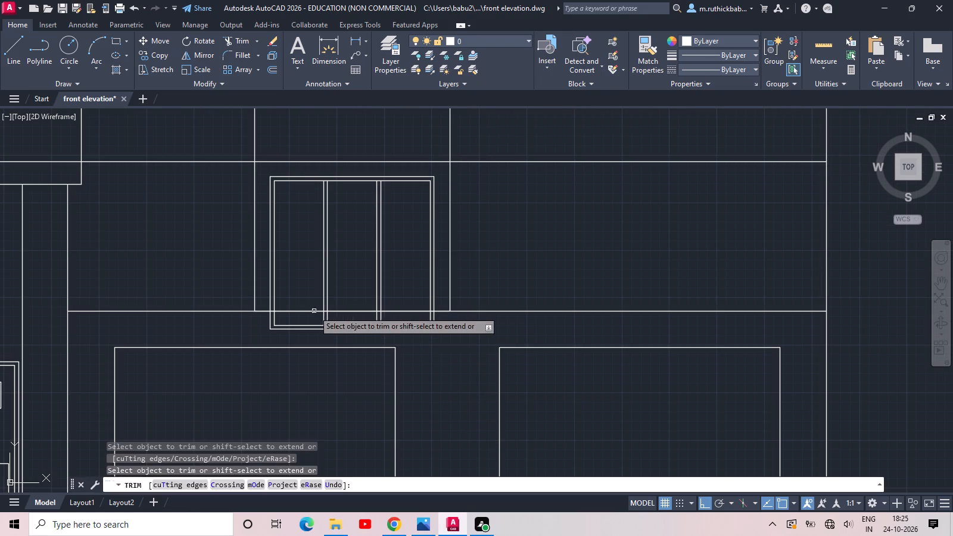
left_click(261, 320)
left_click(481, 320)
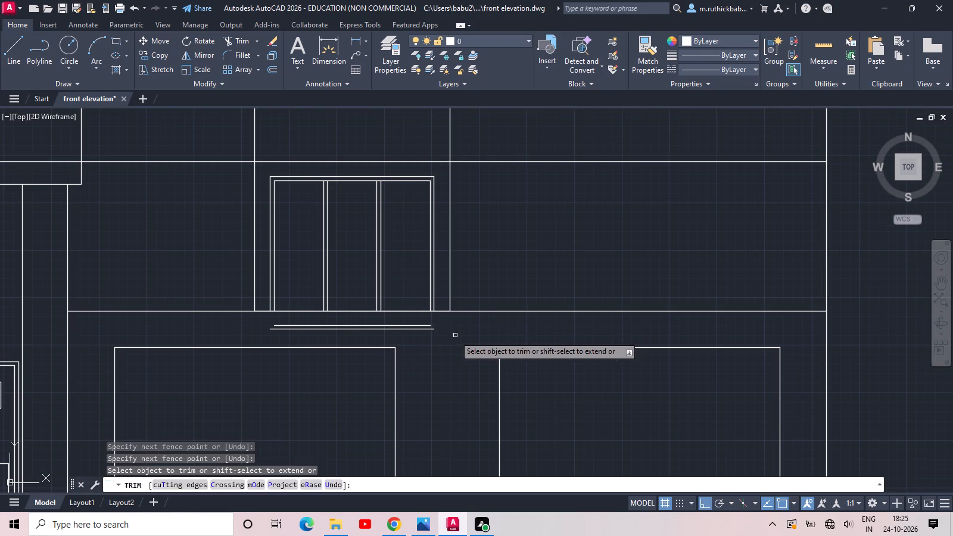
left_click(453, 338)
left_click(405, 324)
key("Escape")
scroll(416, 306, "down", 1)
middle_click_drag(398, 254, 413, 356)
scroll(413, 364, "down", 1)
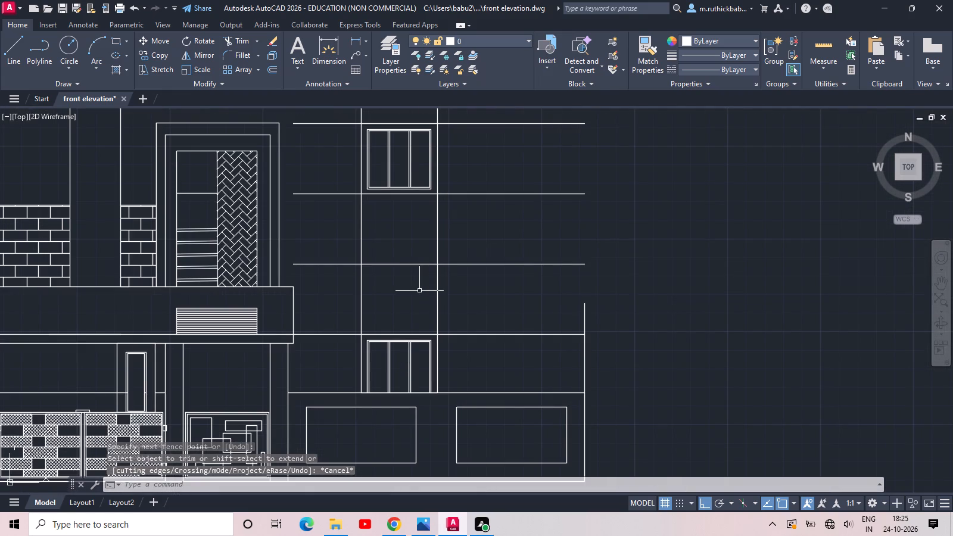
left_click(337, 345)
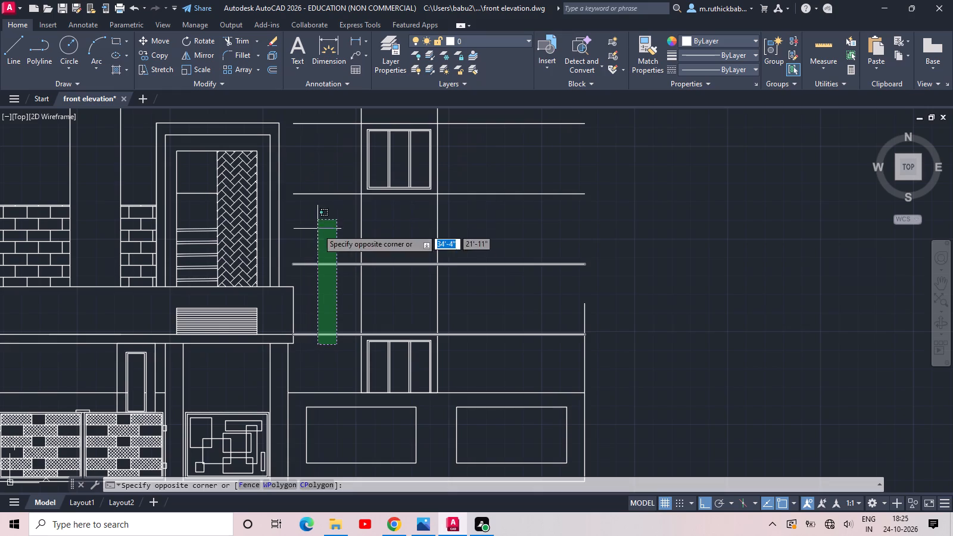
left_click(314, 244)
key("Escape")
Delete the three upper slab lines crossing the tower, keeping the lowest one.
left_click(347, 282)
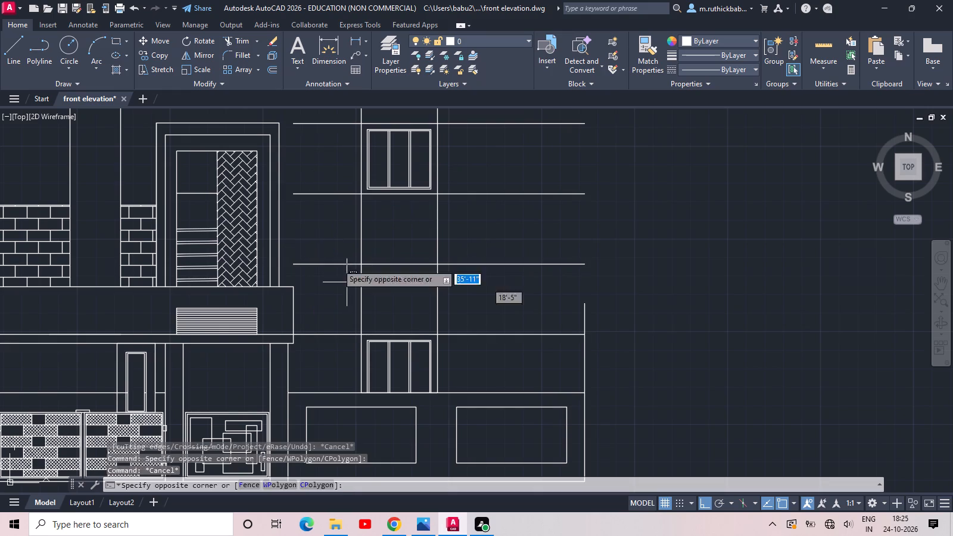
left_click(311, 116)
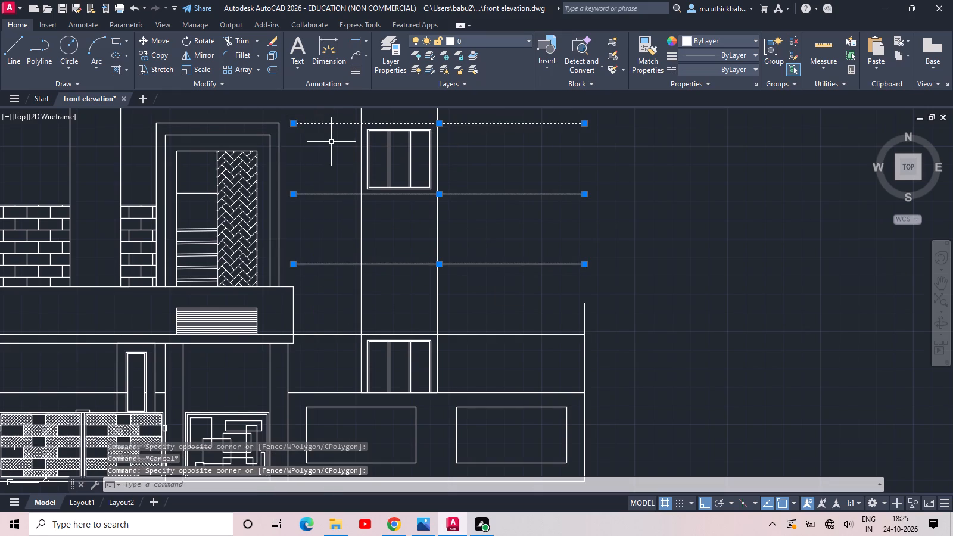
key("Delete")
Copy the remaining slab line up the tower's edge as an array of 4 items with a wider floor spacing.
middle_click_drag(332, 149, 329, 222)
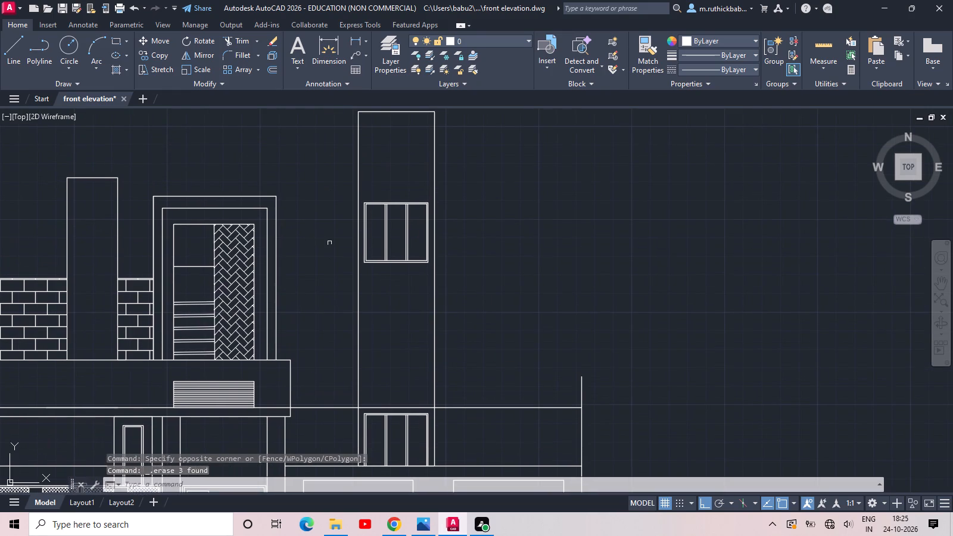
left_click(336, 416)
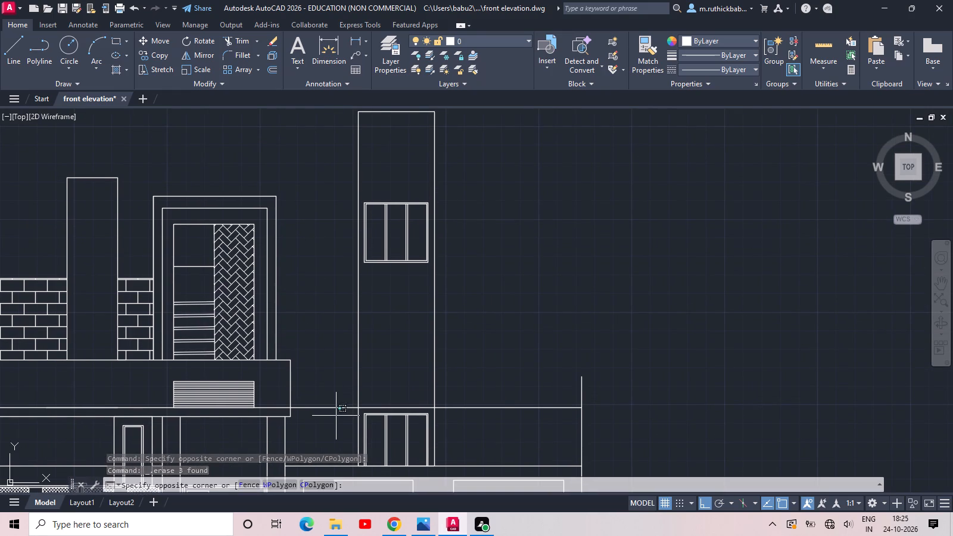
left_click(328, 377)
type("co")
key("space")
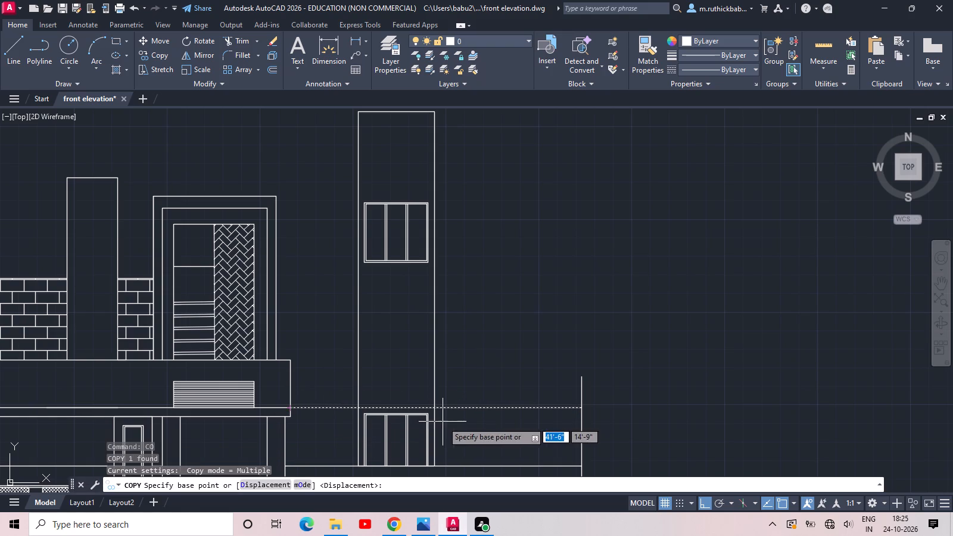
left_click(434, 406)
key("z")
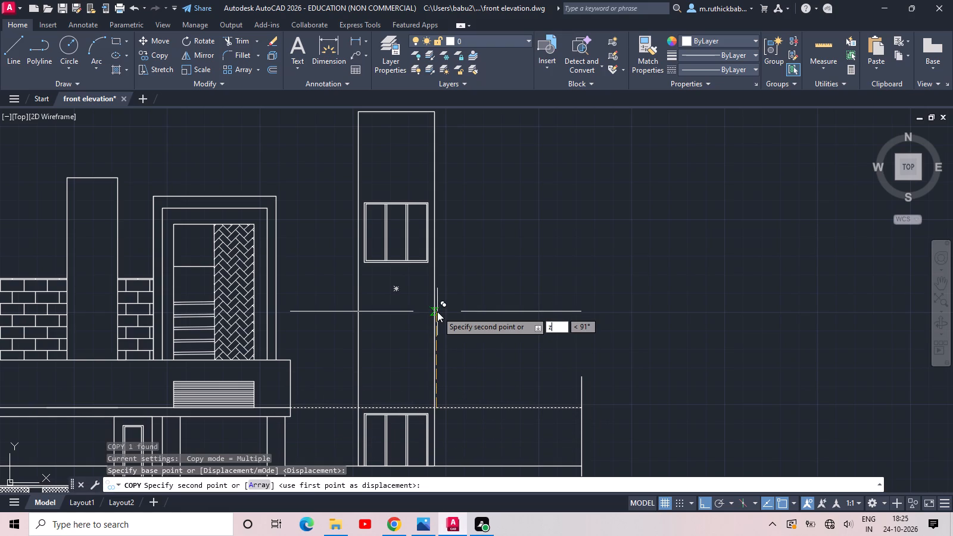
key("BackSpace")
type("arr")
key("space")
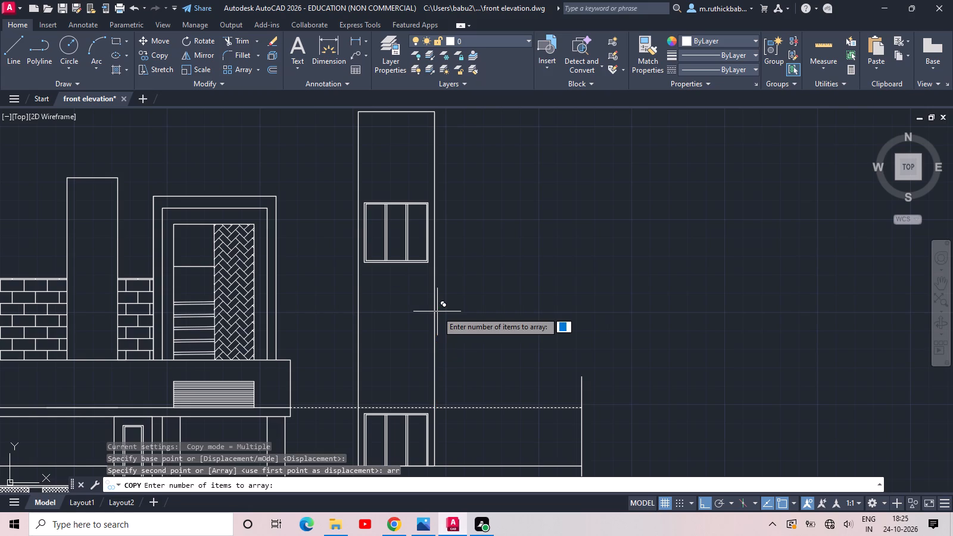
type("4")
key("space")
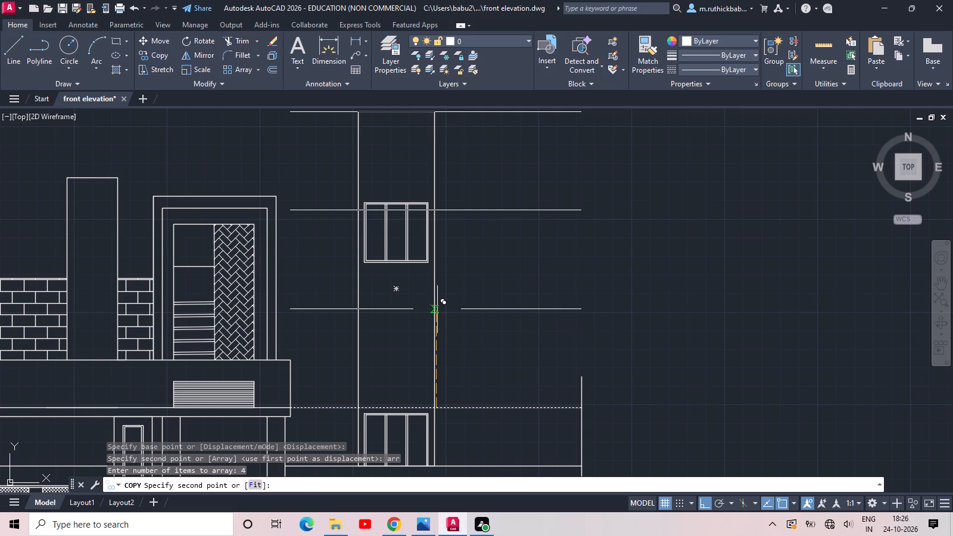
left_click(437, 309)
key("Escape")
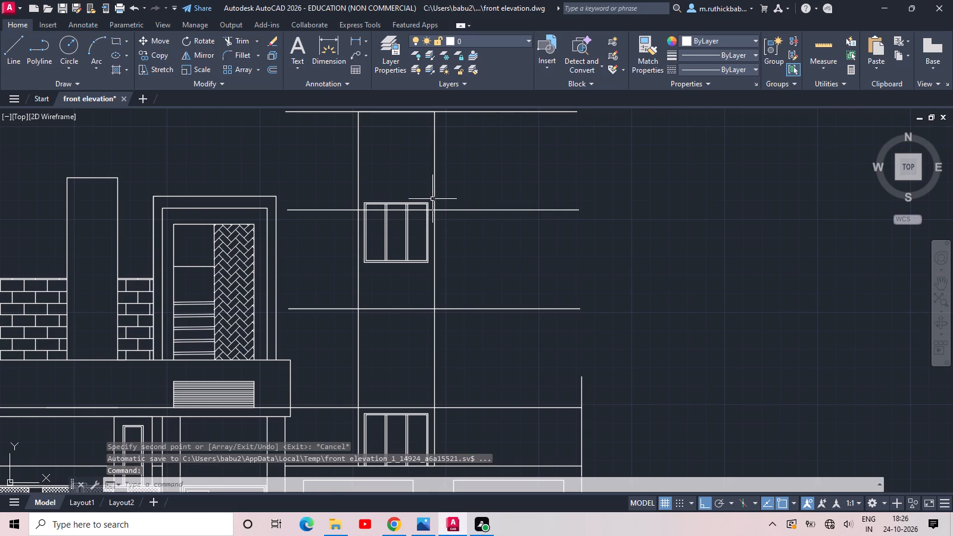
Copy the tower's upper three-pane window, with the slab line crossing it, a short distance downward.
left_click(431, 195)
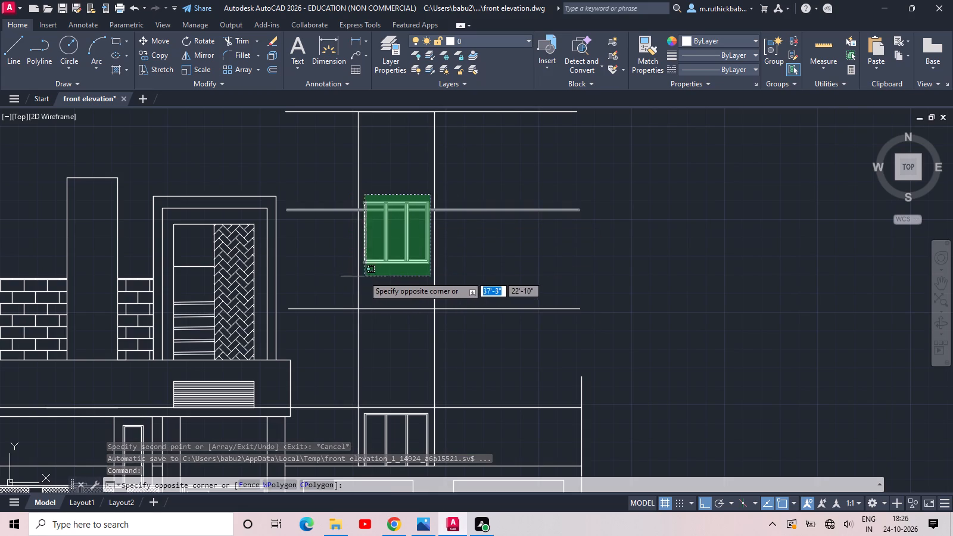
left_click(359, 275)
type("co")
key("space")
left_click(423, 266)
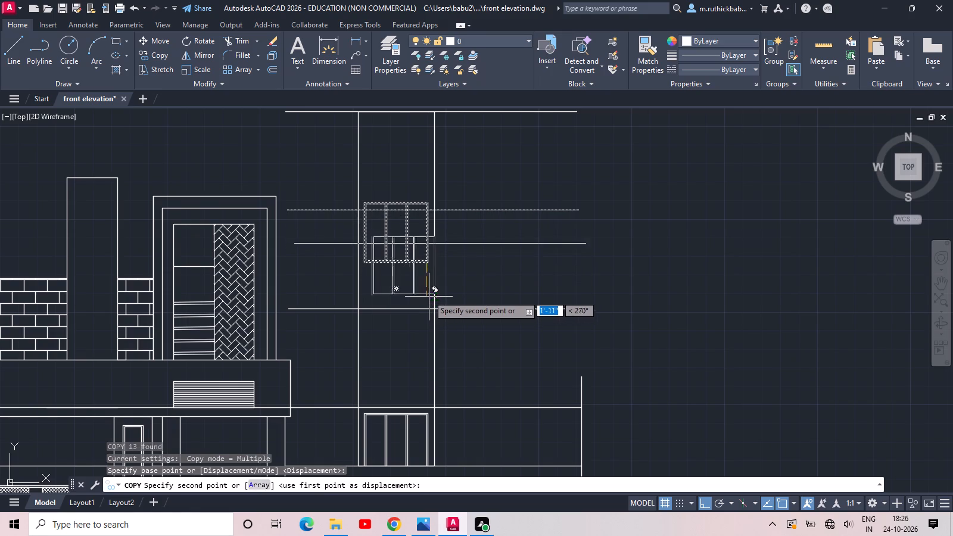
left_click(428, 295)
key("Escape")
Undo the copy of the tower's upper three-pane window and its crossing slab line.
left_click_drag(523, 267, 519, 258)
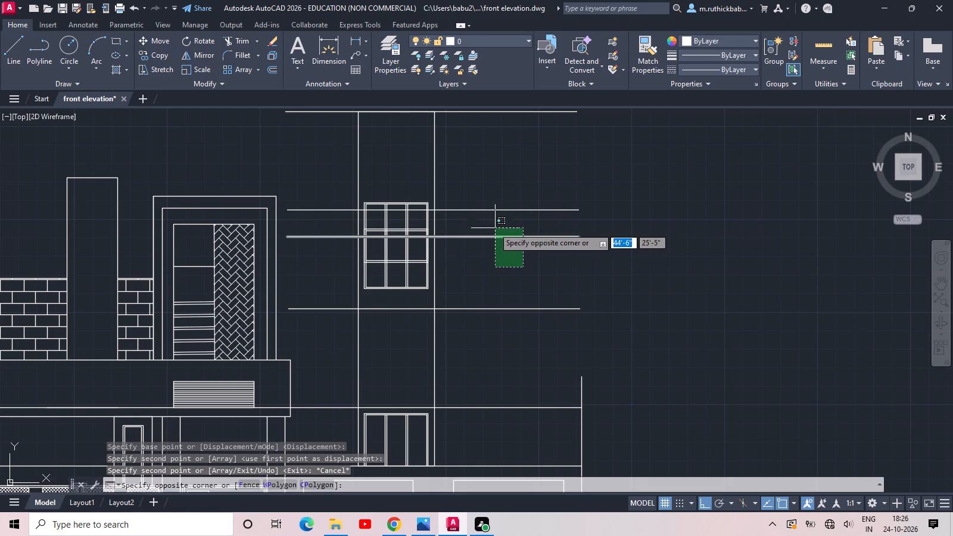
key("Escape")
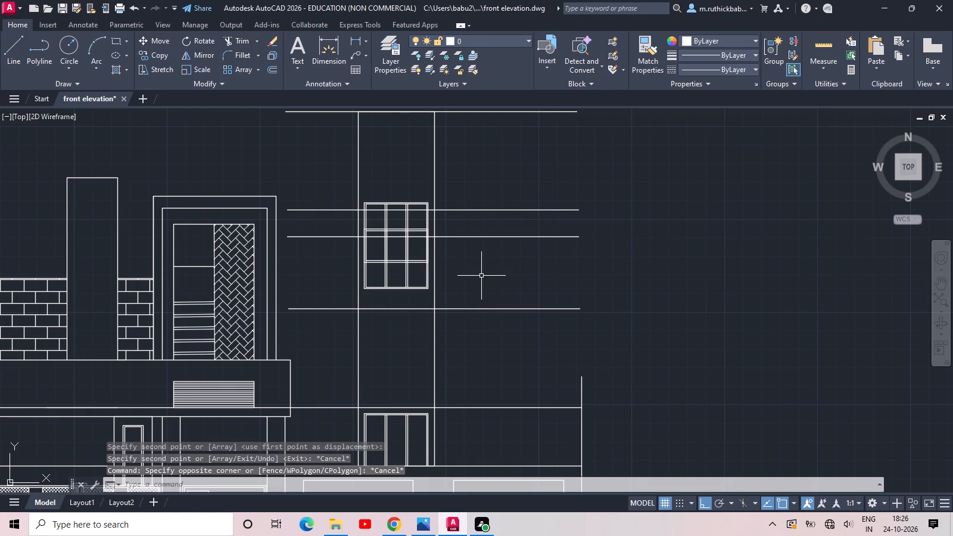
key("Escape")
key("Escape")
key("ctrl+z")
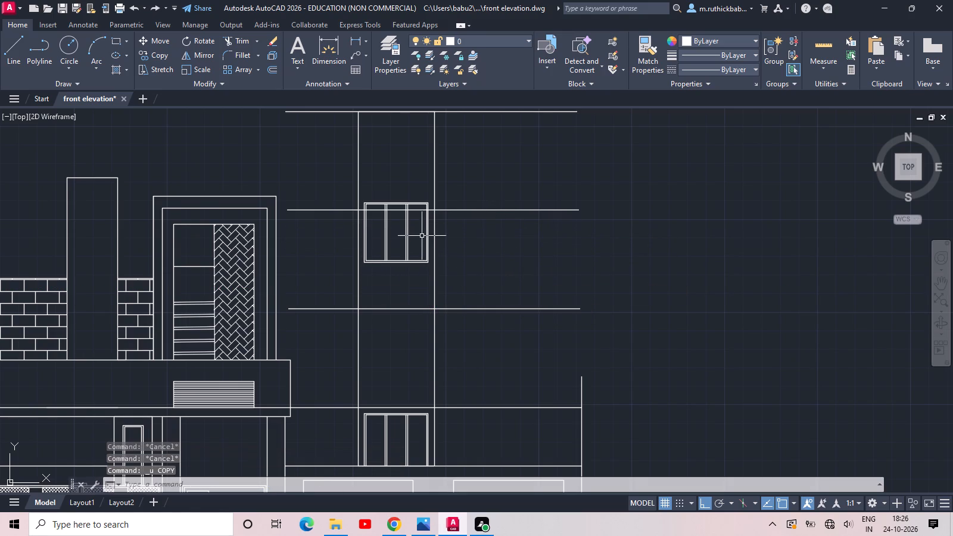
Move the tower's upper three-pane window, without the slab line, straight down so it sits between two slab lines.
left_click(432, 232)
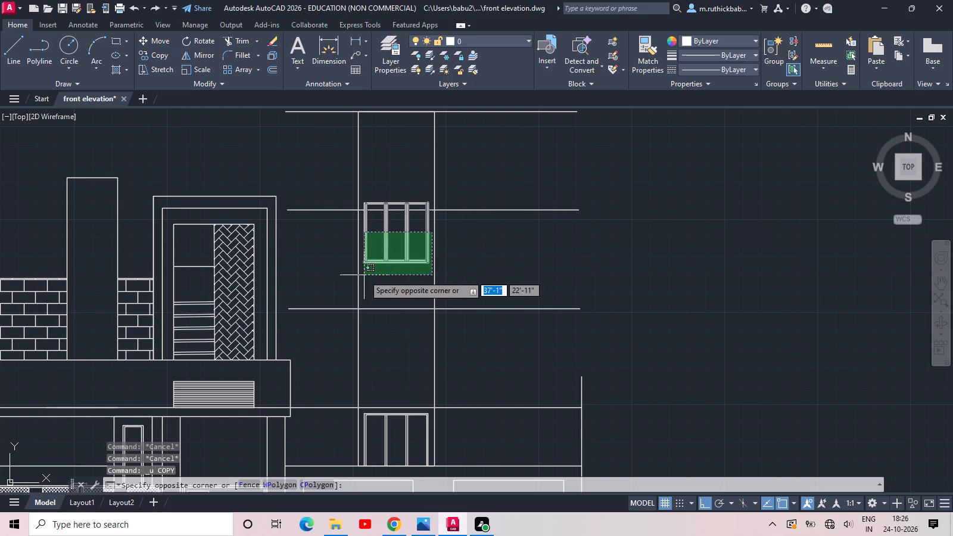
left_click(363, 276)
scroll(389, 216, "up", 3)
left_click_drag(400, 179, 397, 173)
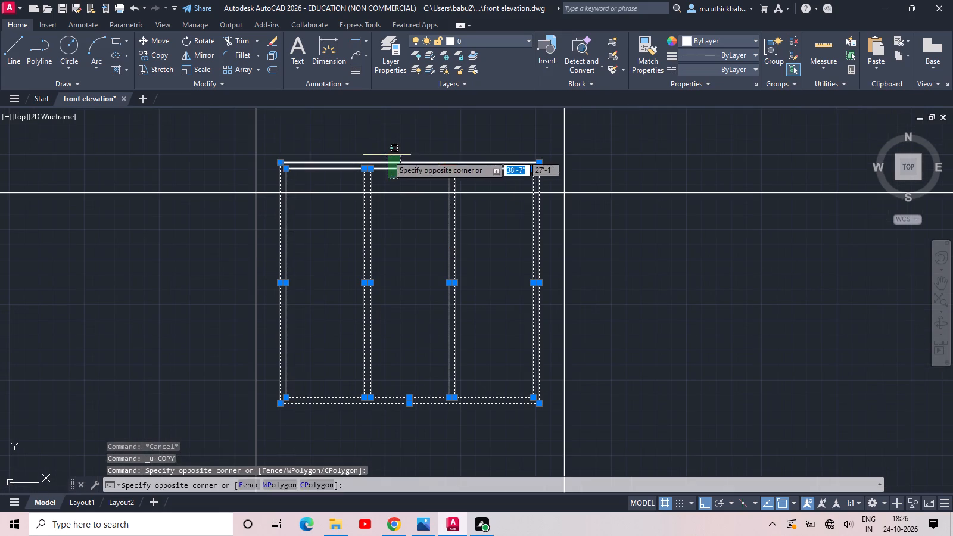
left_click(387, 154)
key("c")
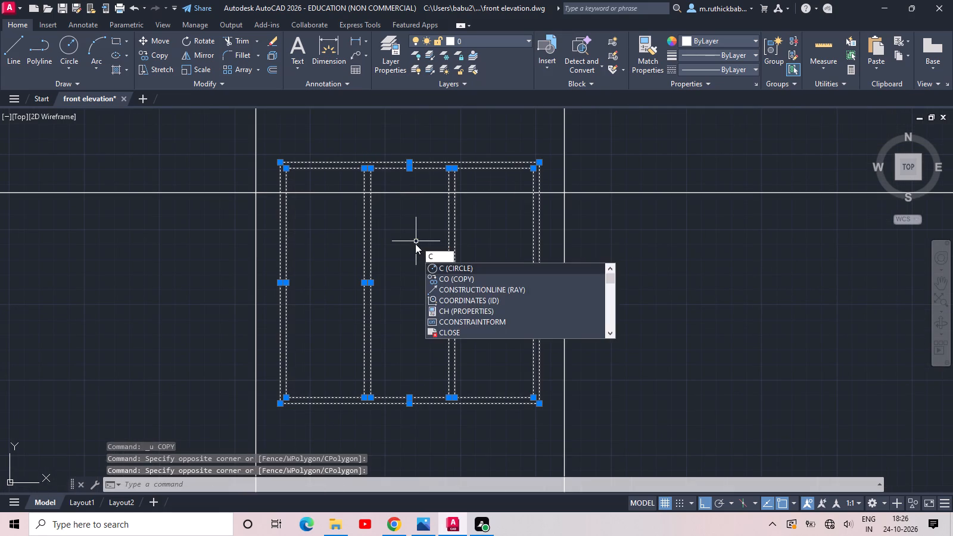
key("BackSpace")
type("mov")
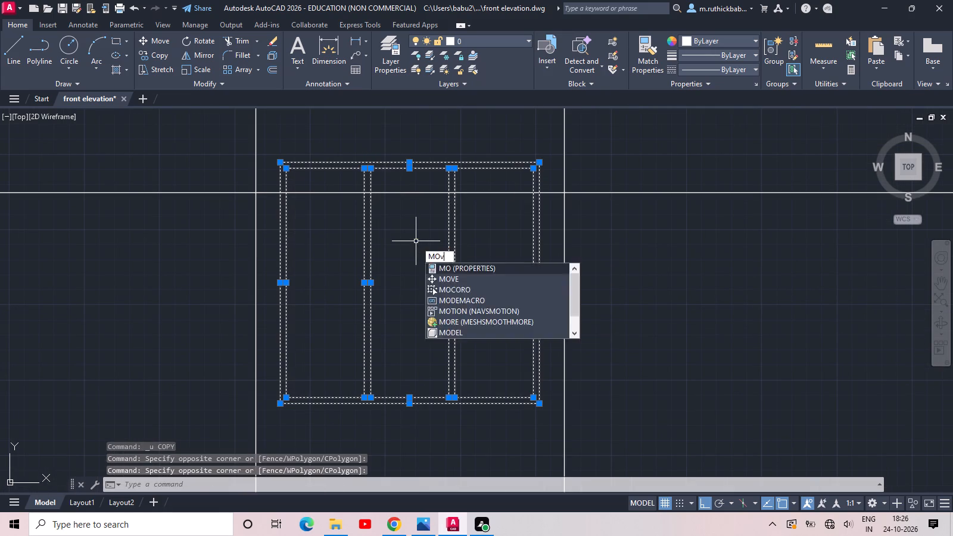
key("space")
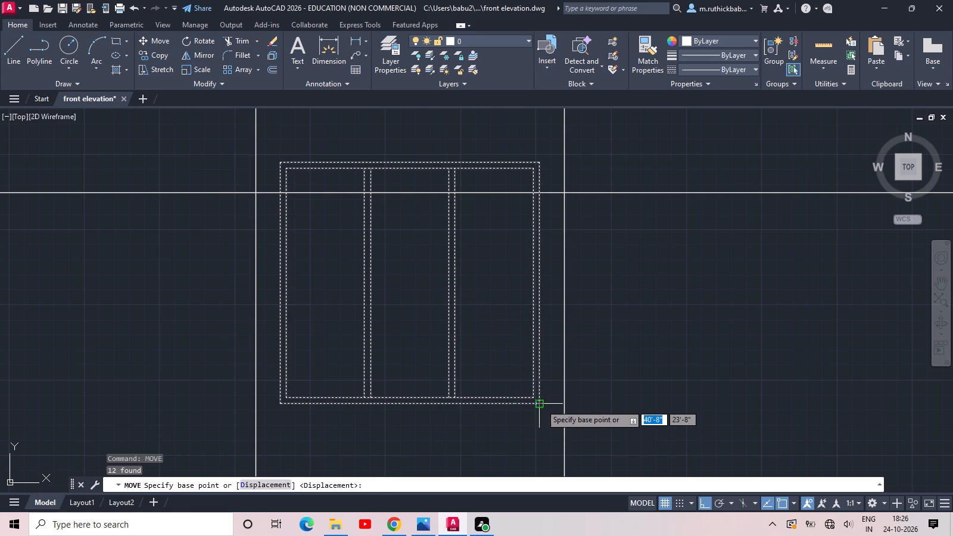
left_click(540, 404)
scroll(541, 404, "down", 3)
middle_click_drag(540, 426, 539, 360)
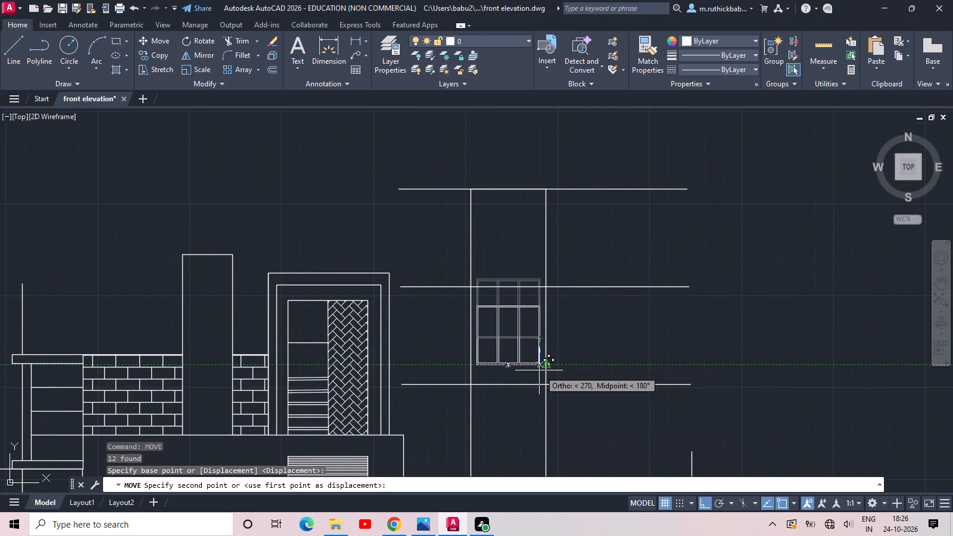
left_click(539, 370)
key("Escape")
Hatch the tower with the AR-B816 brick pattern at scale 1 on every floor, leaving both three-pane windows unhatched.
scroll(518, 353, "up", 1)
scroll(511, 313, "down", 1)
middle_click(507, 301)
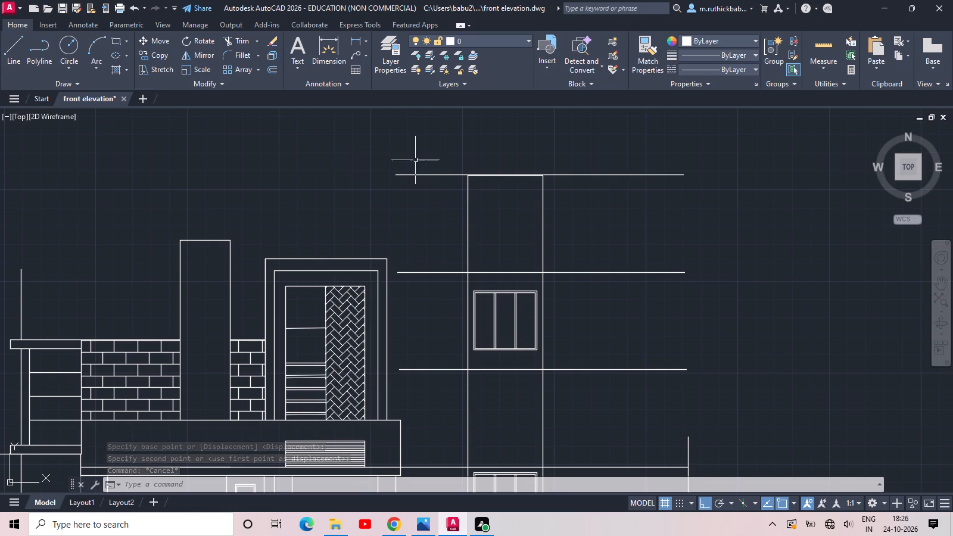
left_click(113, 70)
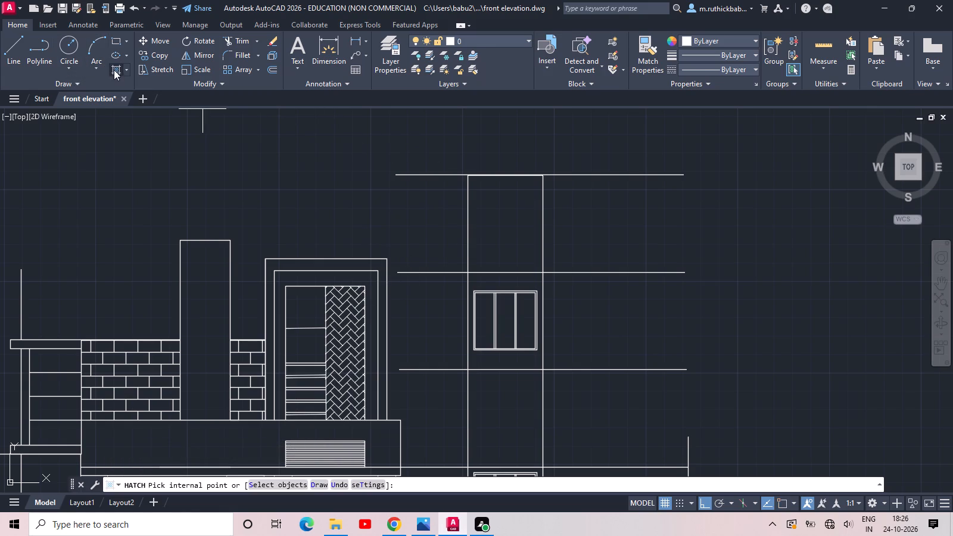
left_click(197, 52)
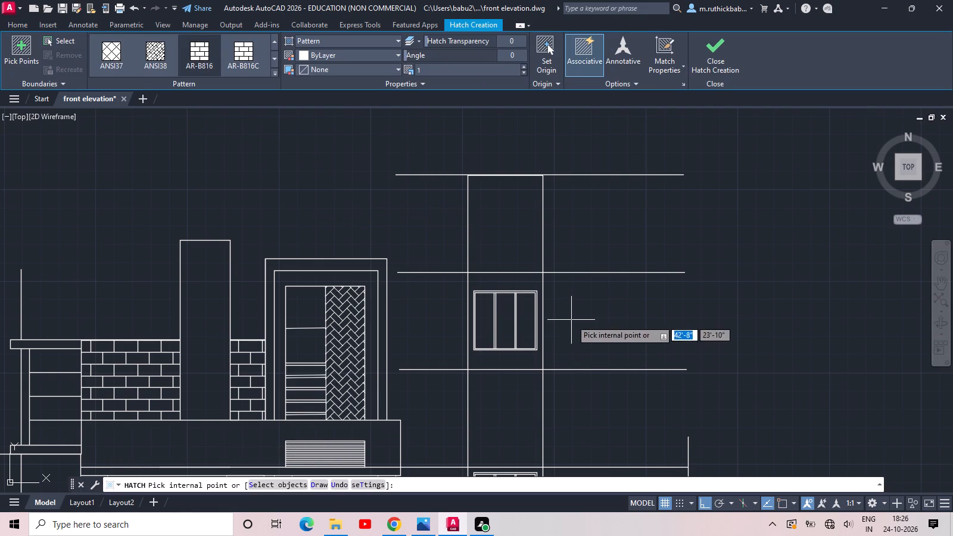
left_click(507, 235)
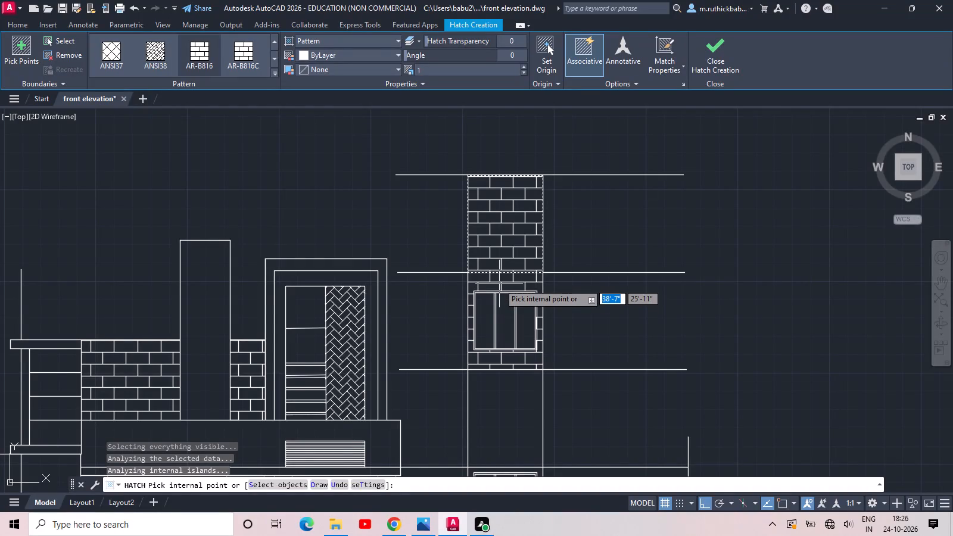
left_click(499, 283)
left_click(506, 415)
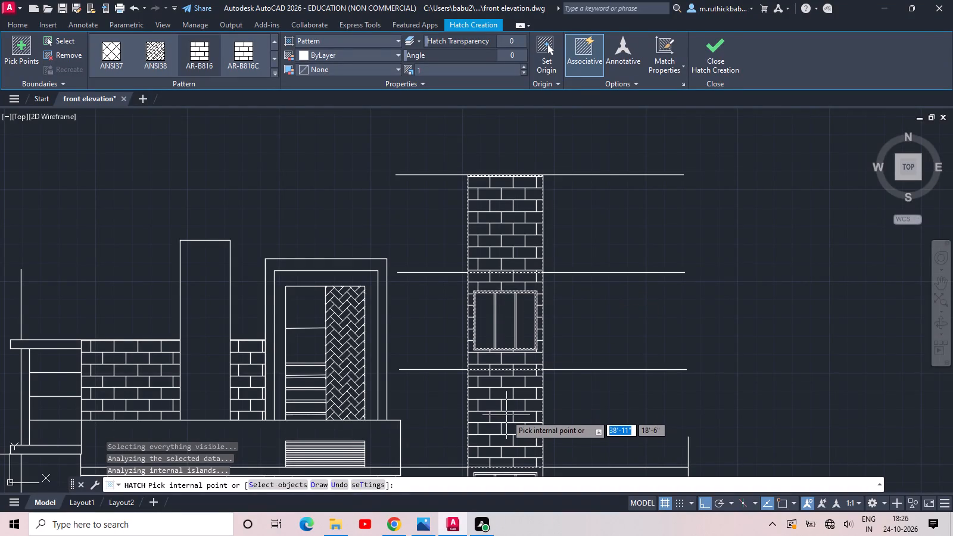
middle_click_drag(504, 394, 471, 252)
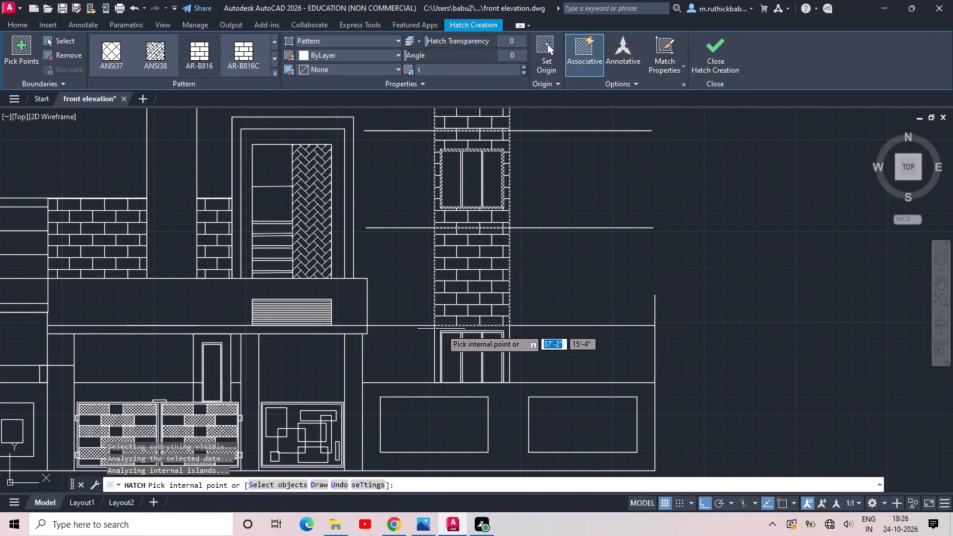
left_click(439, 326)
key("Escape")
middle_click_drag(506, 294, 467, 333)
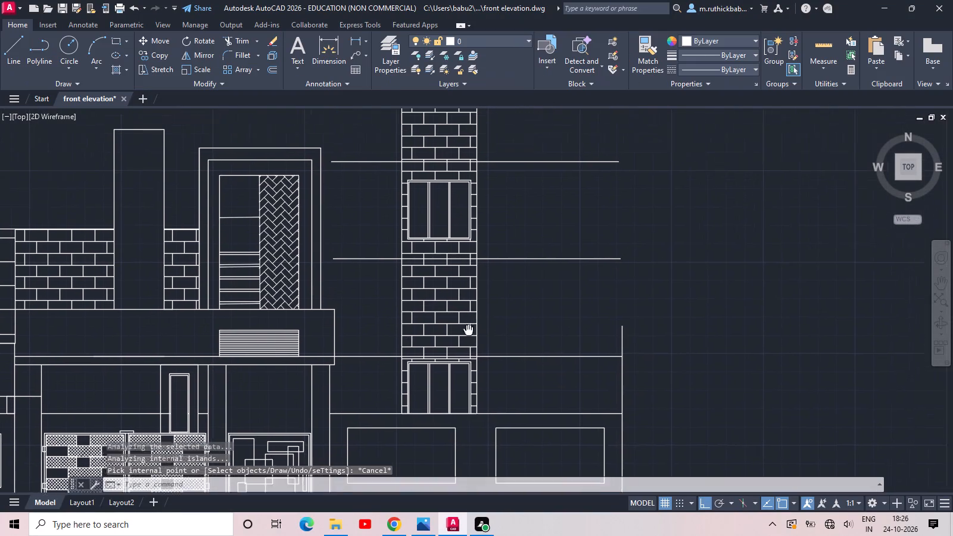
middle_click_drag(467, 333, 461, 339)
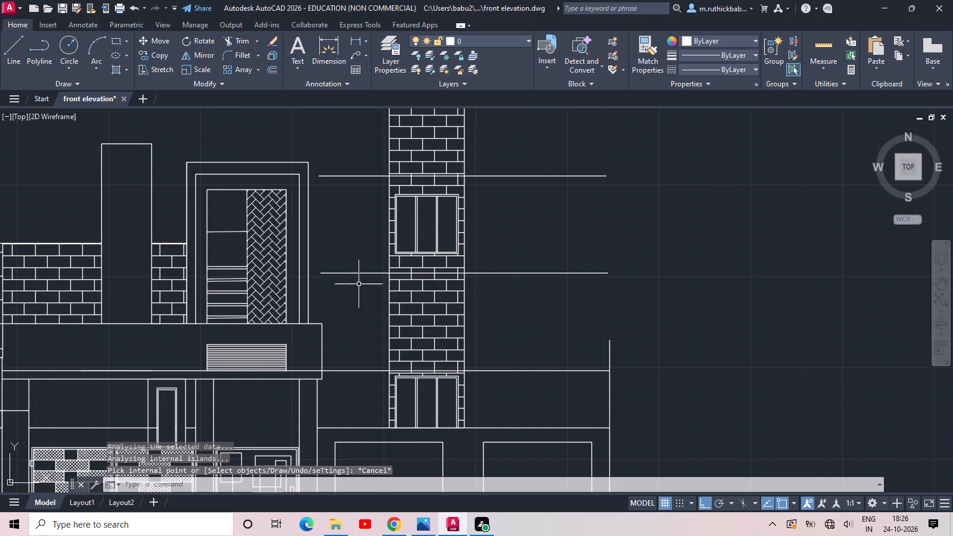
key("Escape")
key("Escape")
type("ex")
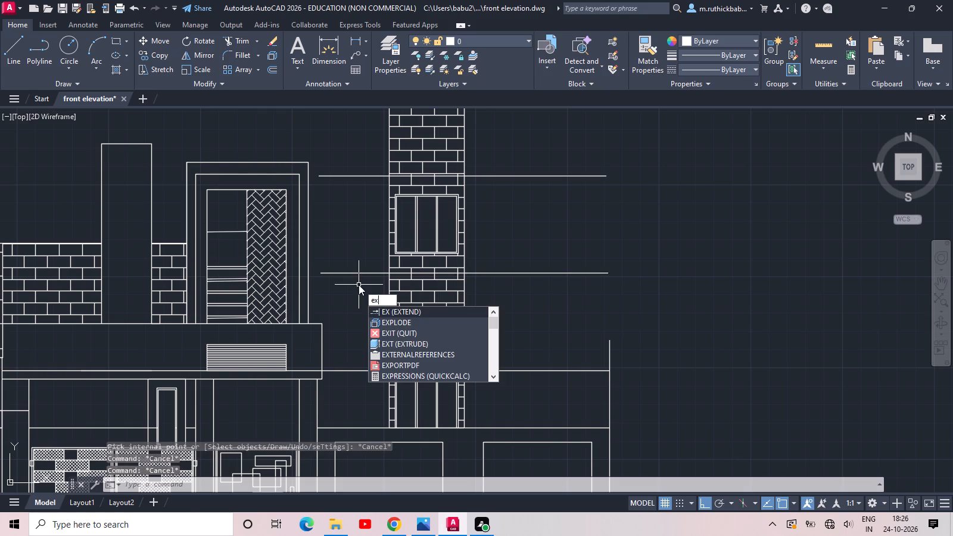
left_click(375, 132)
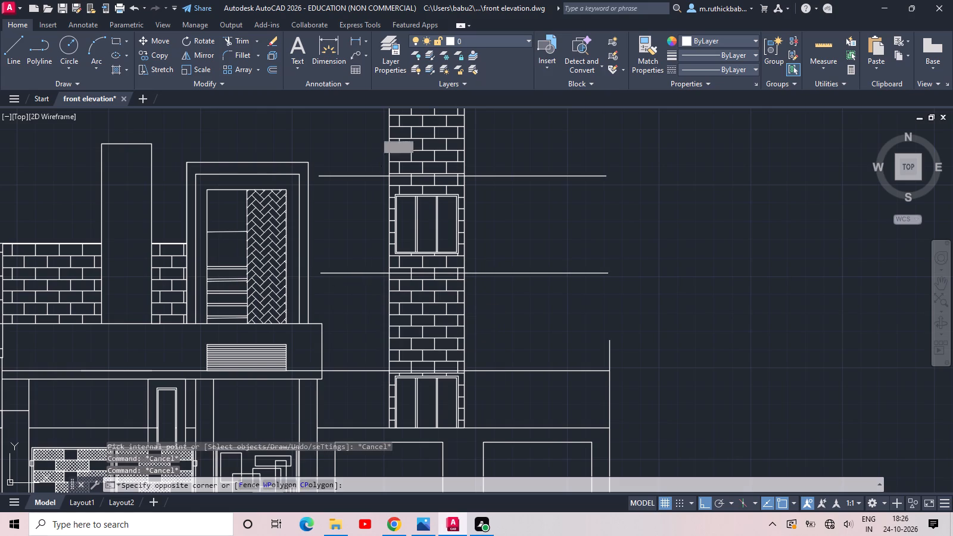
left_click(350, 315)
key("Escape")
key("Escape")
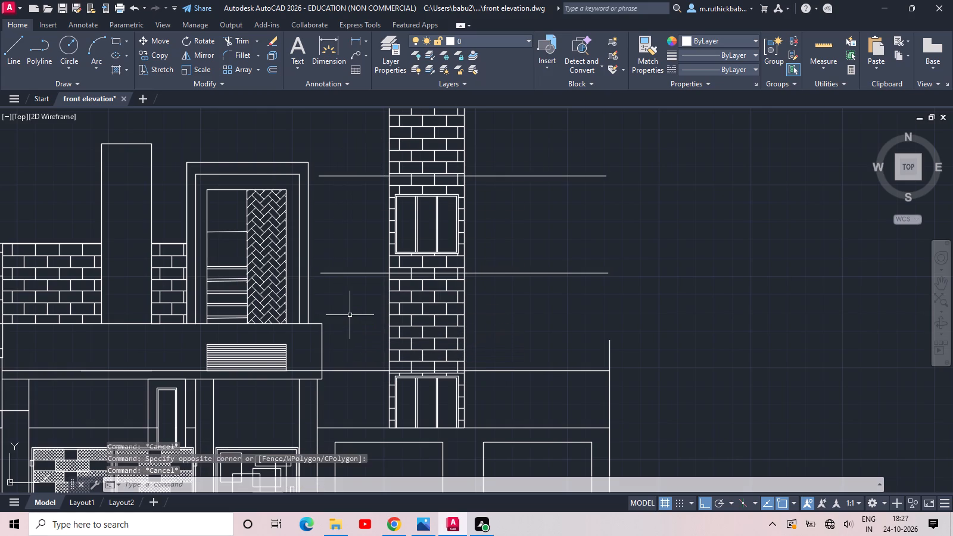
Extend the two middle slab lines beside the tower to the outer edge of the tall double-framed panel.
type("ex")
key("space")
key("space")
left_click(350, 315)
left_click(345, 152)
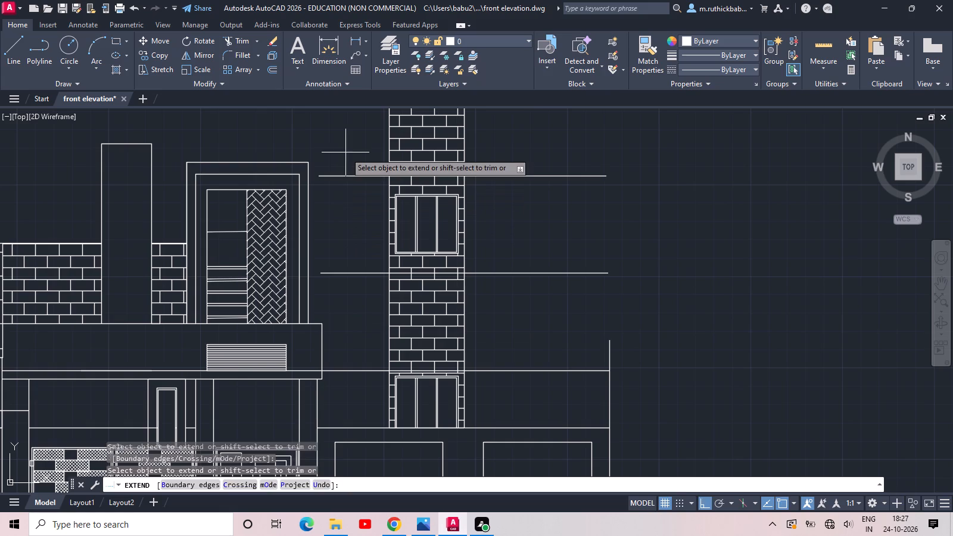
left_click(355, 334)
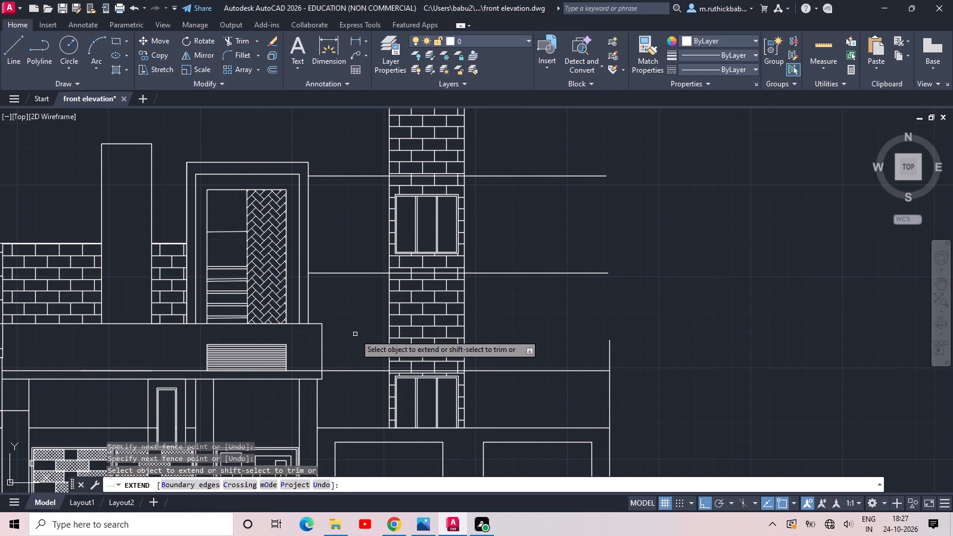
key("Escape")
key("Escape")
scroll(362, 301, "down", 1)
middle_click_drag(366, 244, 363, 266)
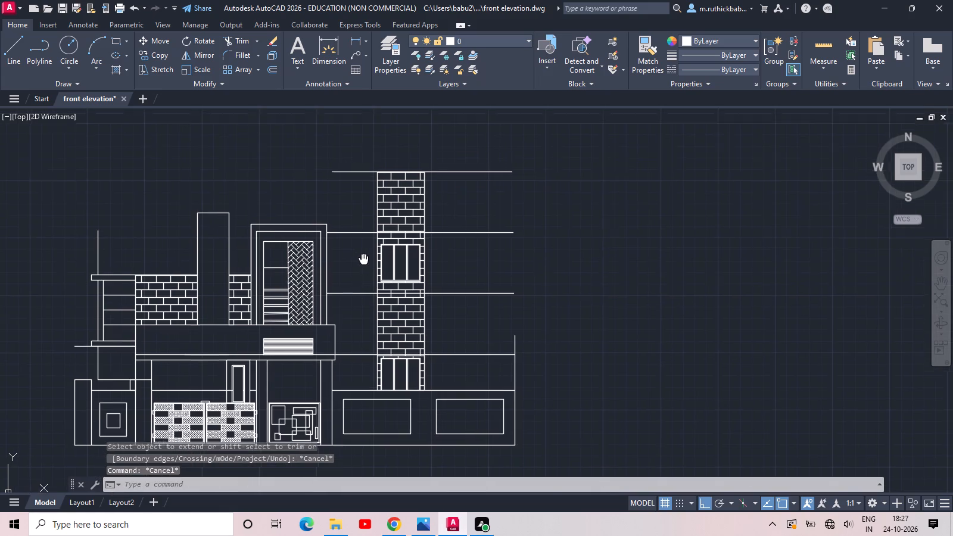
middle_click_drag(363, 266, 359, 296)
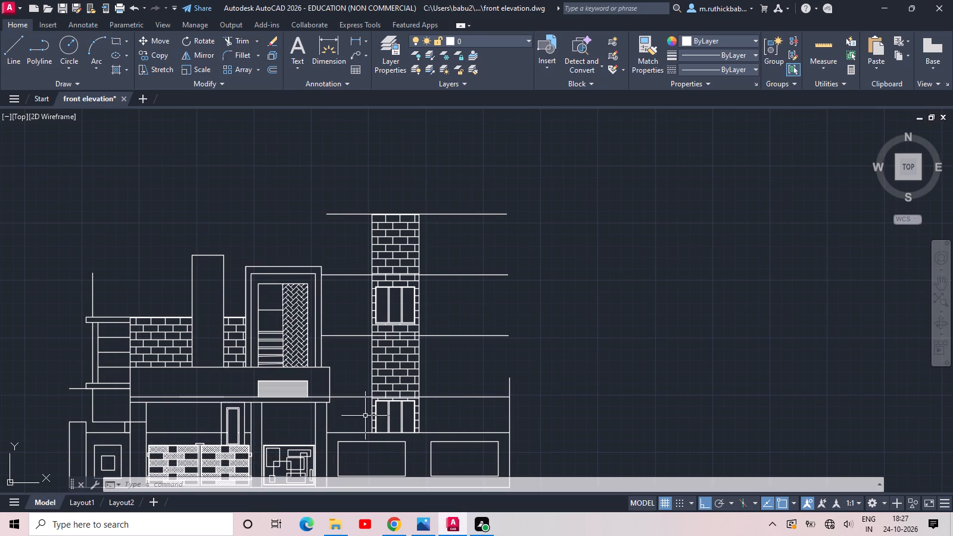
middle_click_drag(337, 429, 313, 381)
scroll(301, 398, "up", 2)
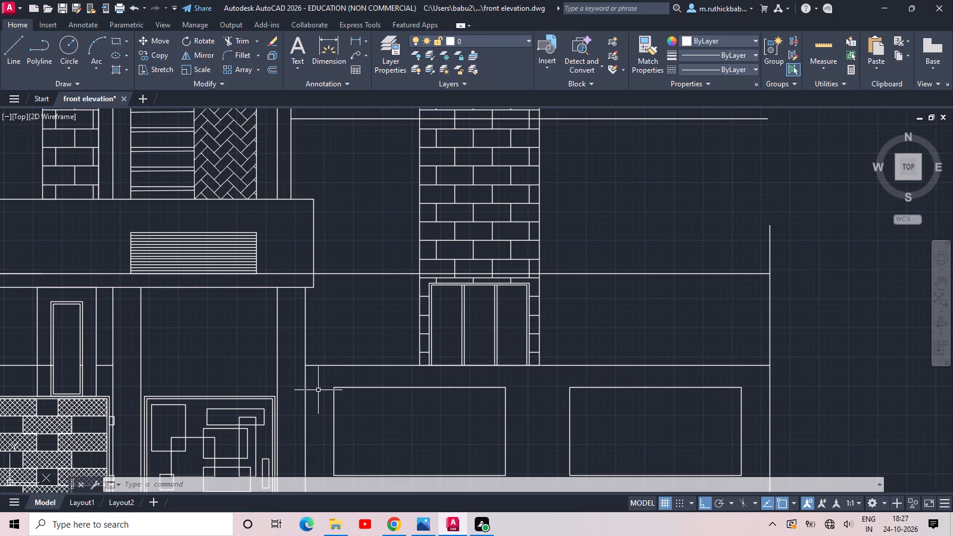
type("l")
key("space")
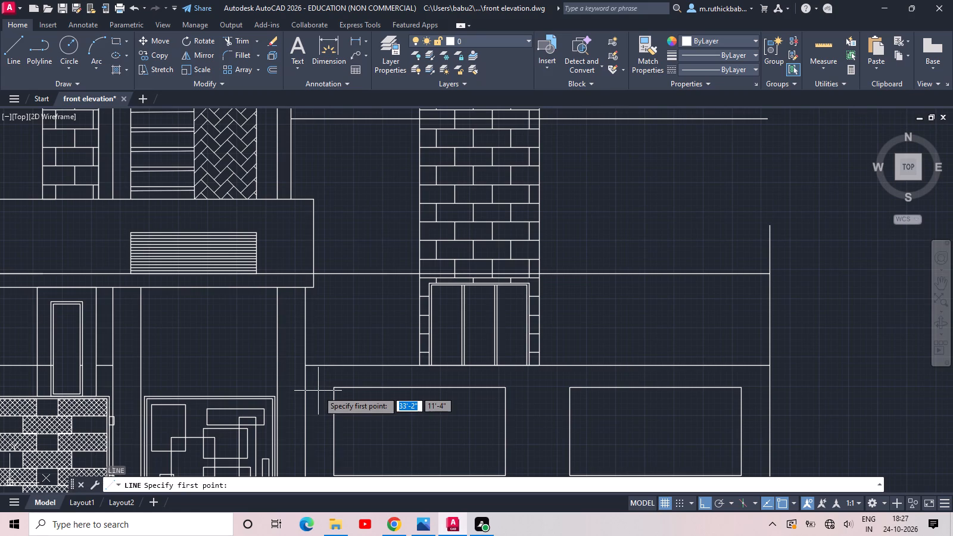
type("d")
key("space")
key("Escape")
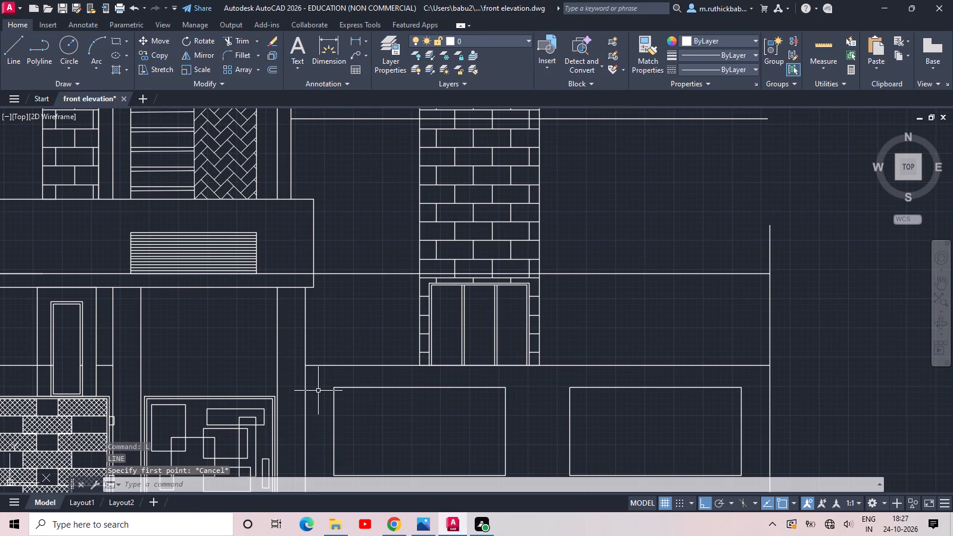
Draw a line from the tower's lower right corner along the wall's top line, turning vertically up to the topmost slab line.
type("l")
key("space")
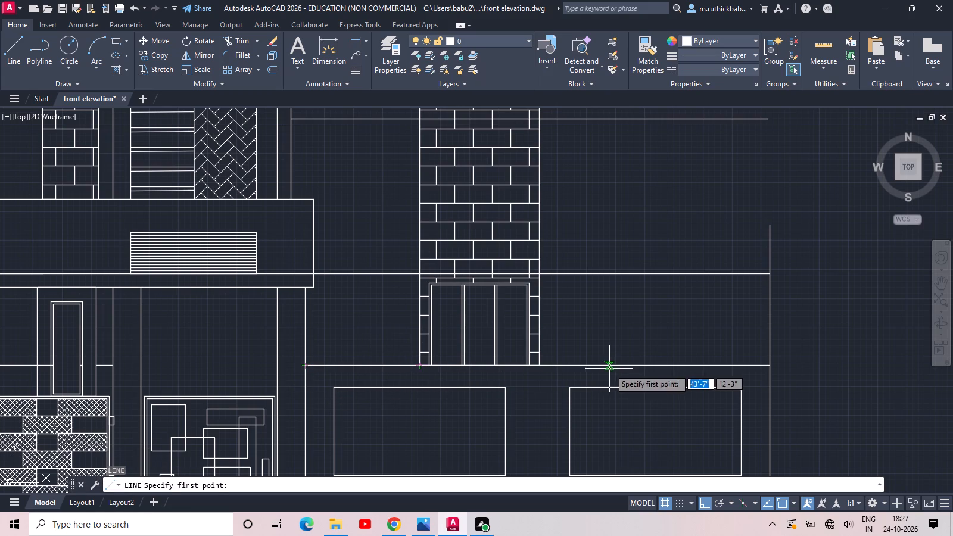
left_click(540, 366)
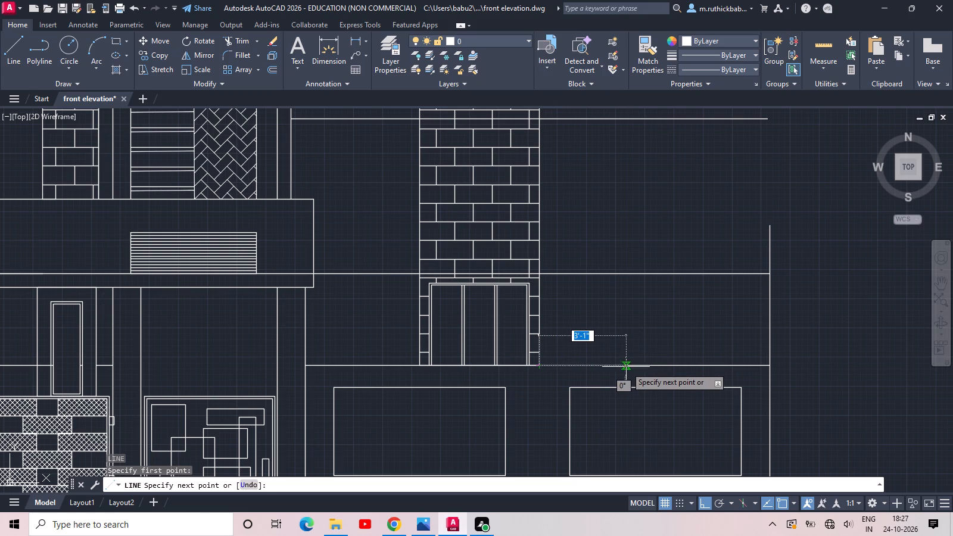
left_click(644, 364)
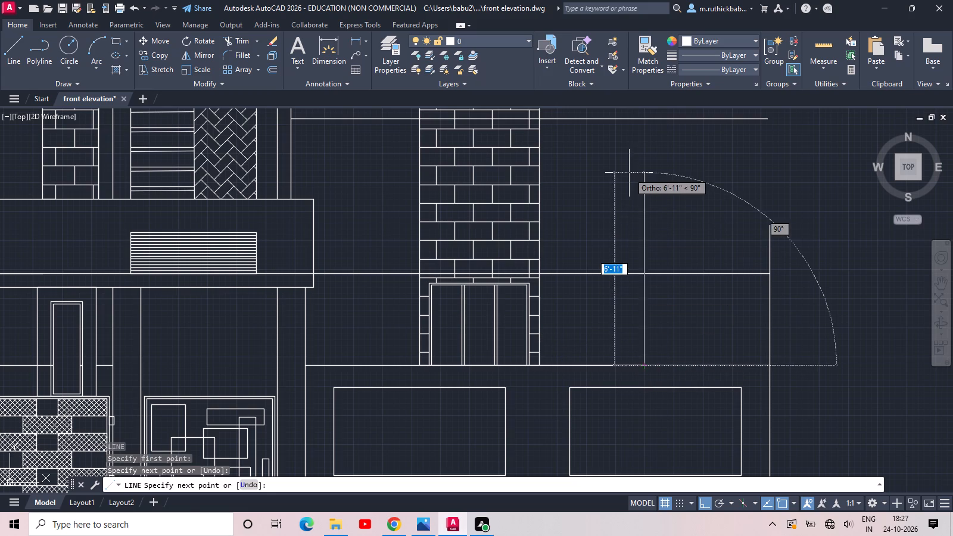
middle_click_drag(629, 173, 601, 358)
scroll(610, 197, "down", 1)
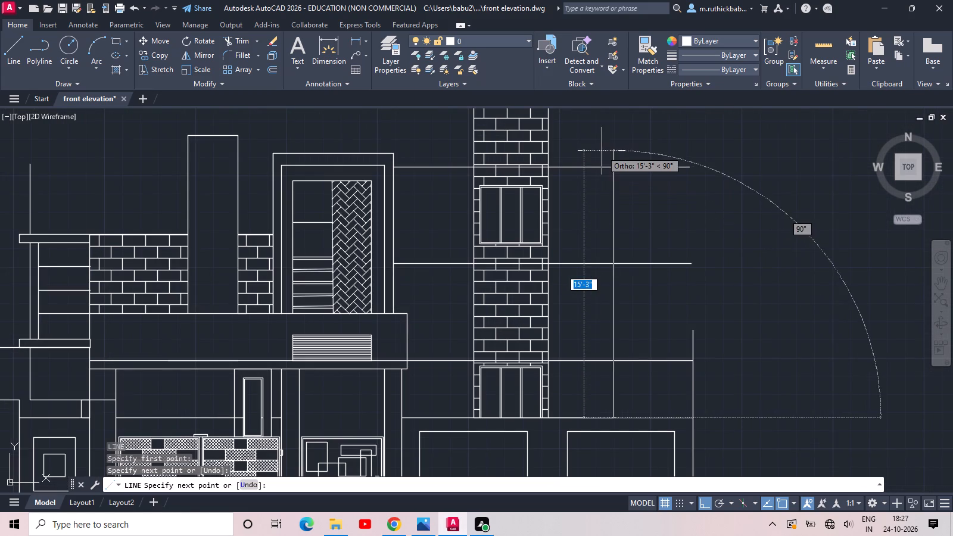
left_click(609, 106)
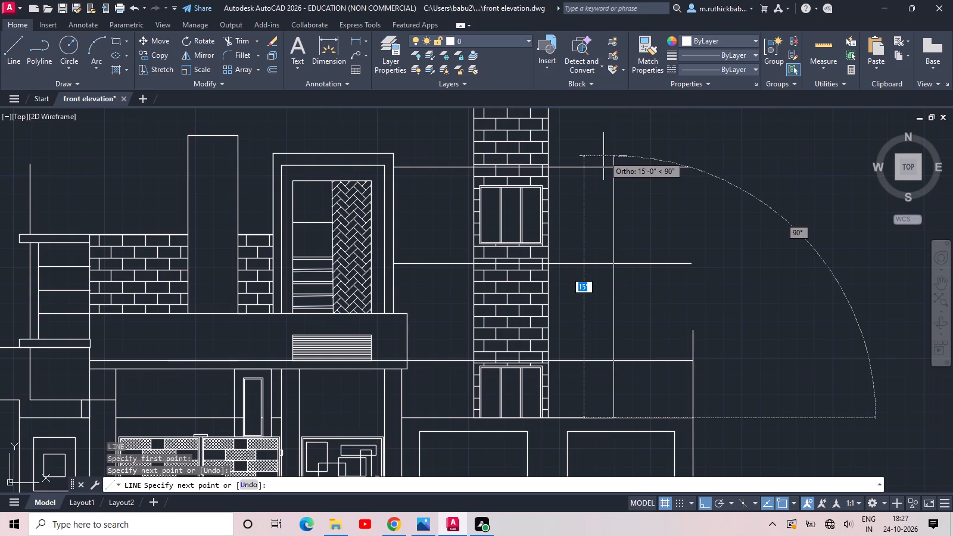
middle_click_drag(603, 156, 583, 235)
scroll(583, 235, "down", 1)
left_click(588, 179)
key("Escape")
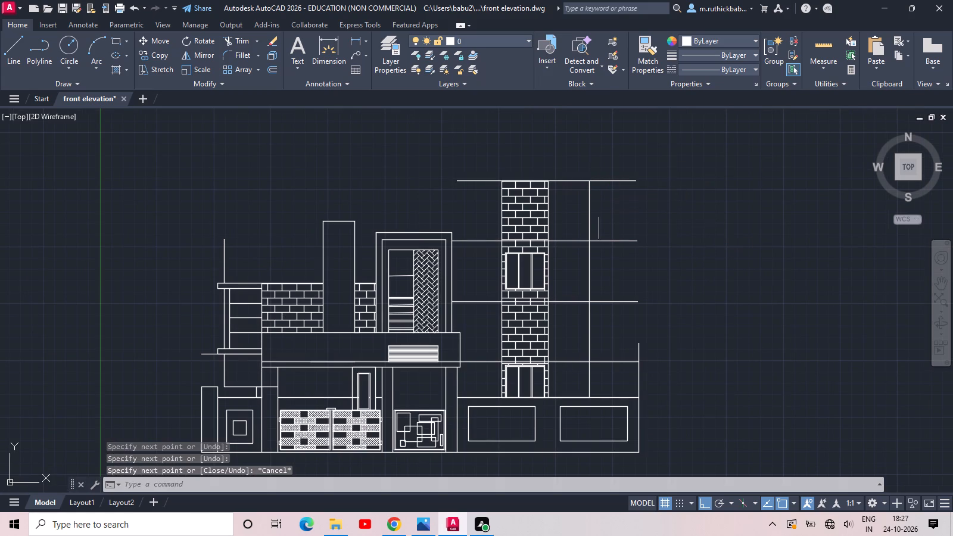
middle_click_drag(600, 295, 523, 283)
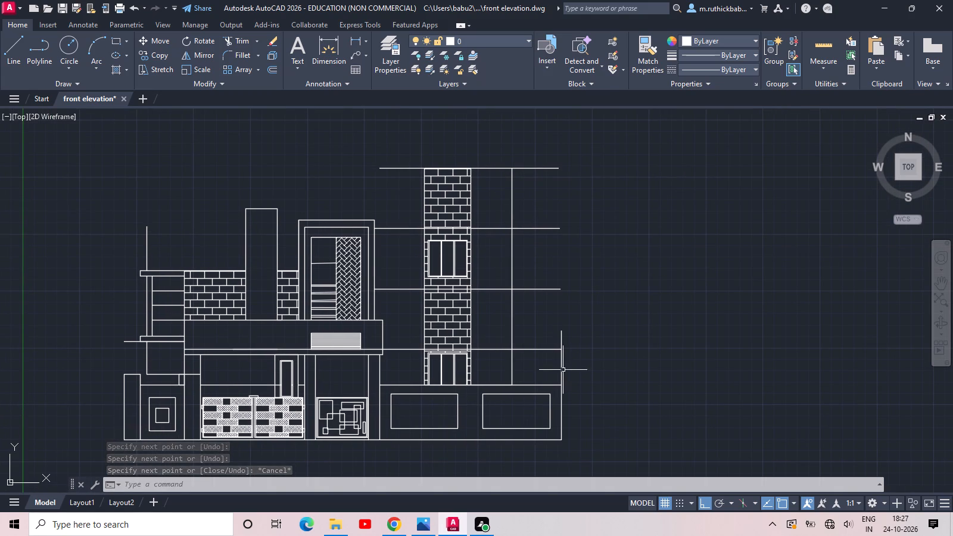
Trim the three slab lines below the topmost one back to the vertical line beside the tower.
key("t")
type("r")
key("space")
key("space")
left_click(539, 373)
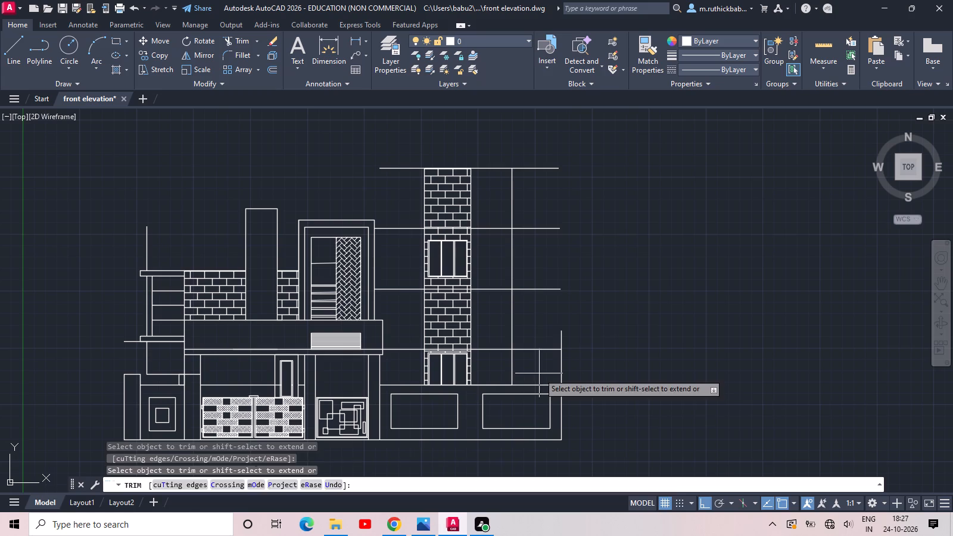
left_click(538, 201)
key("Escape")
Draw a rectangle about 4' by 5'-3" from the vertical line beside the tower down to the boundary wall's top line.
scroll(550, 364, "up", 1)
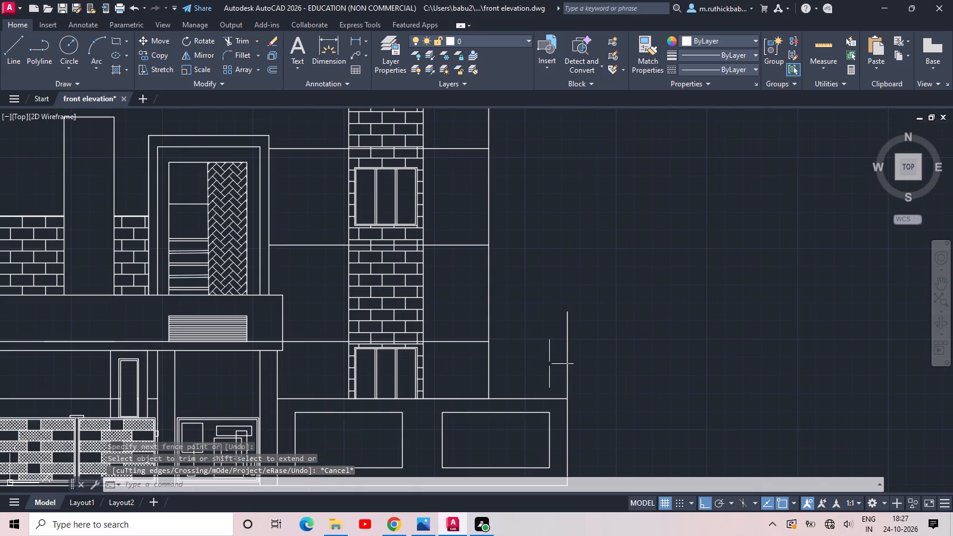
scroll(544, 363, "up", 1)
type("rec")
key("space")
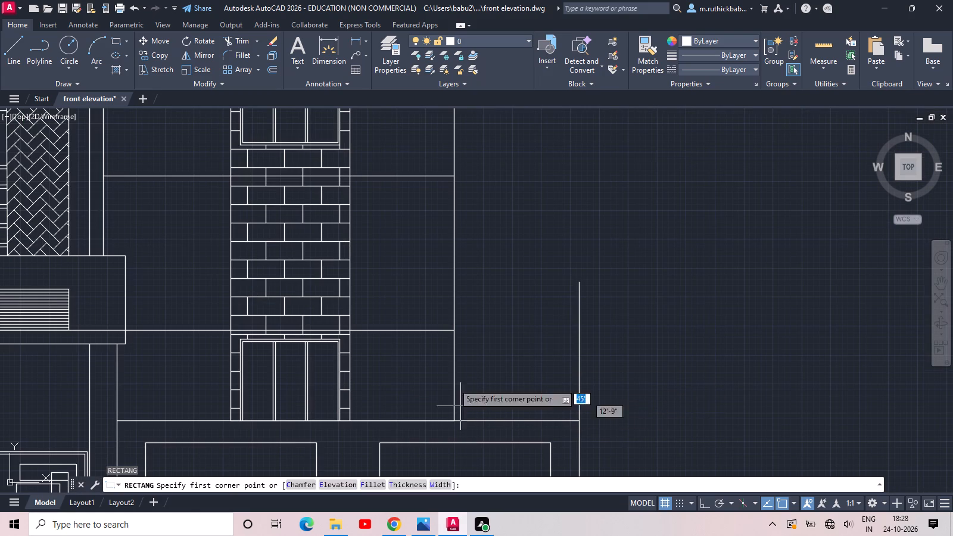
left_click(455, 275)
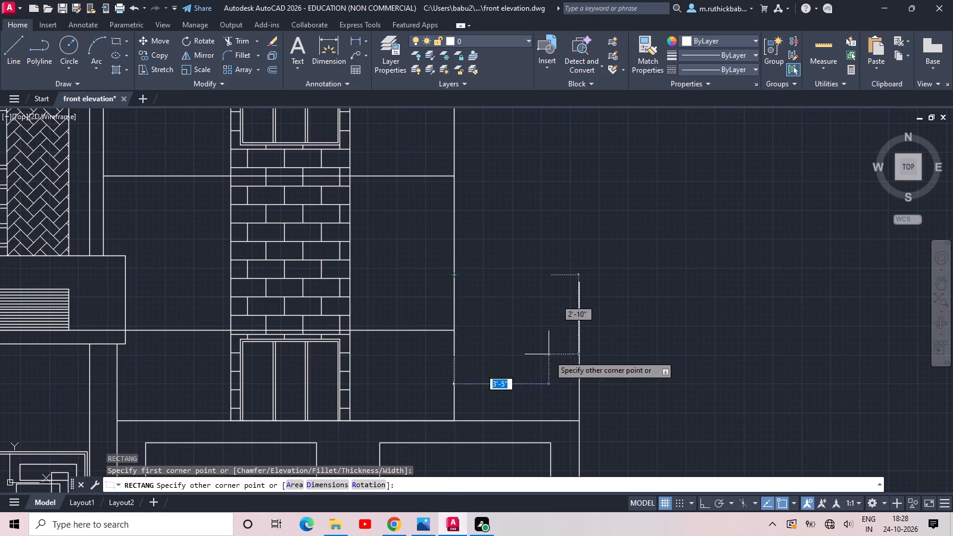
left_click(566, 422)
key("Escape")
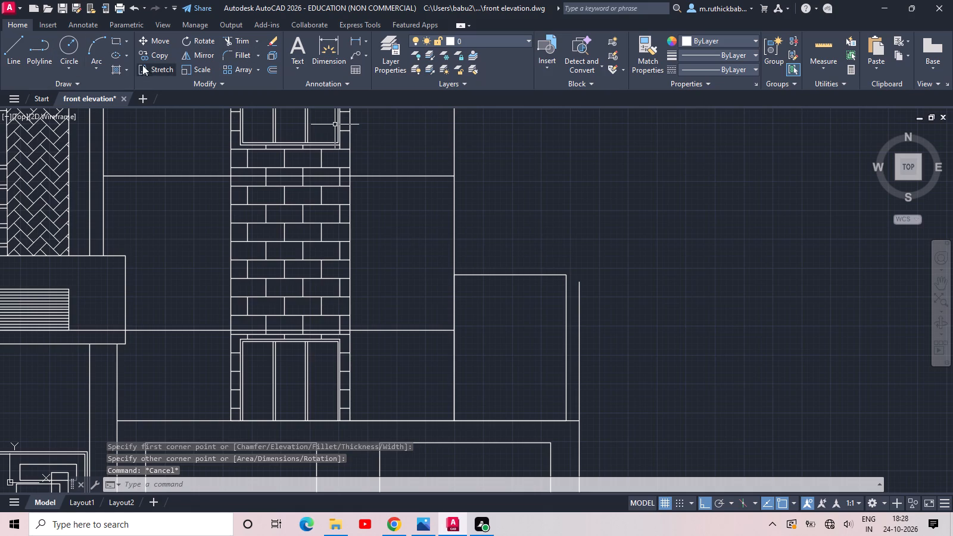
Start a hatch for the new rectangle and choose the ANSI37 pattern.
left_click(117, 70)
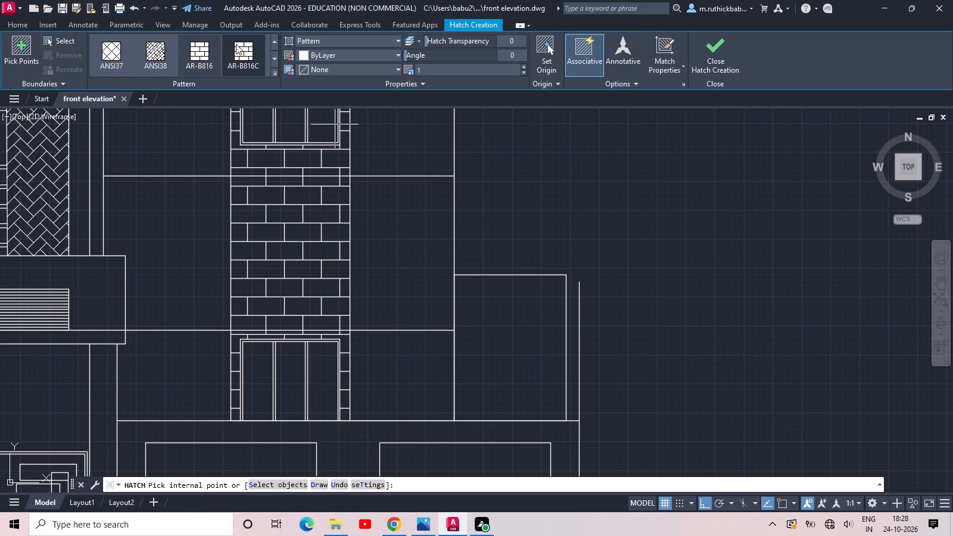
left_click(275, 60)
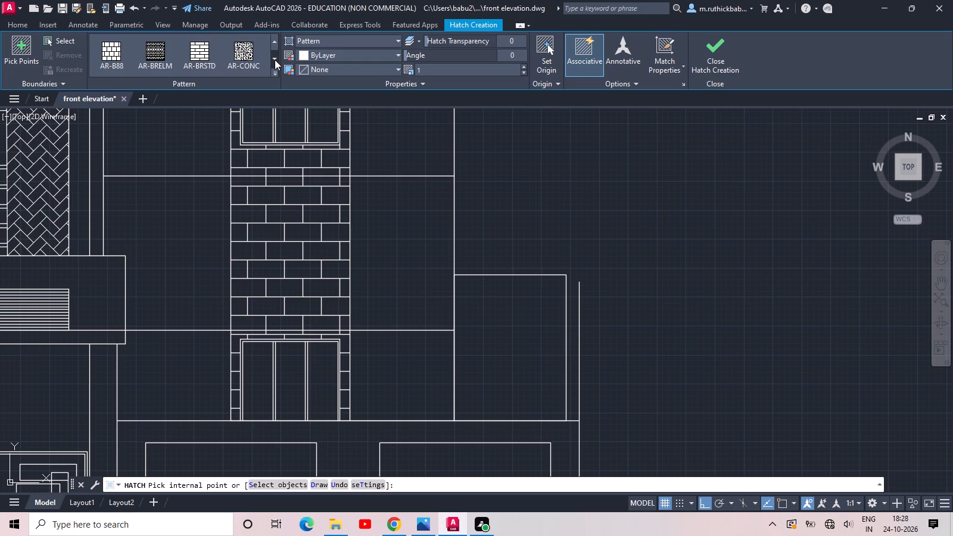
left_click(275, 60)
left_click(275, 60)
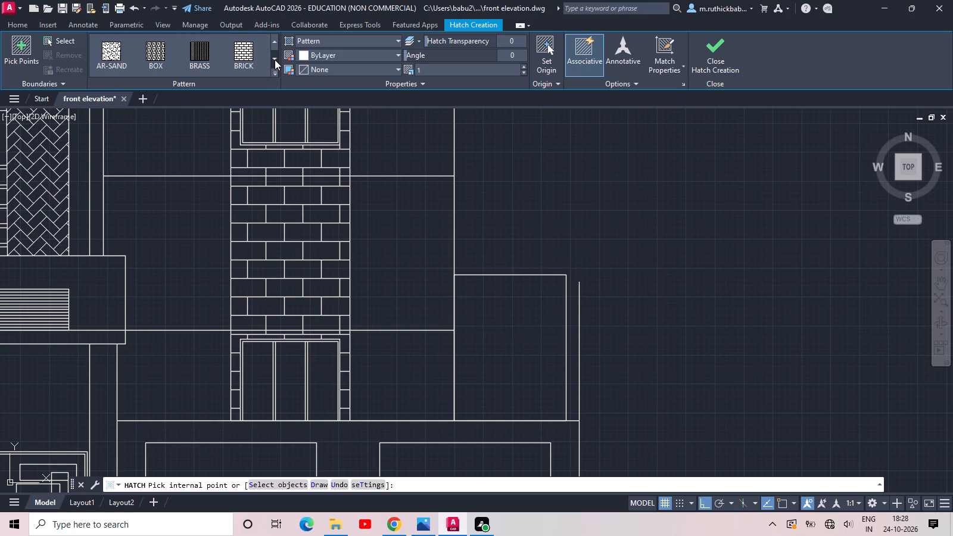
left_click(275, 60)
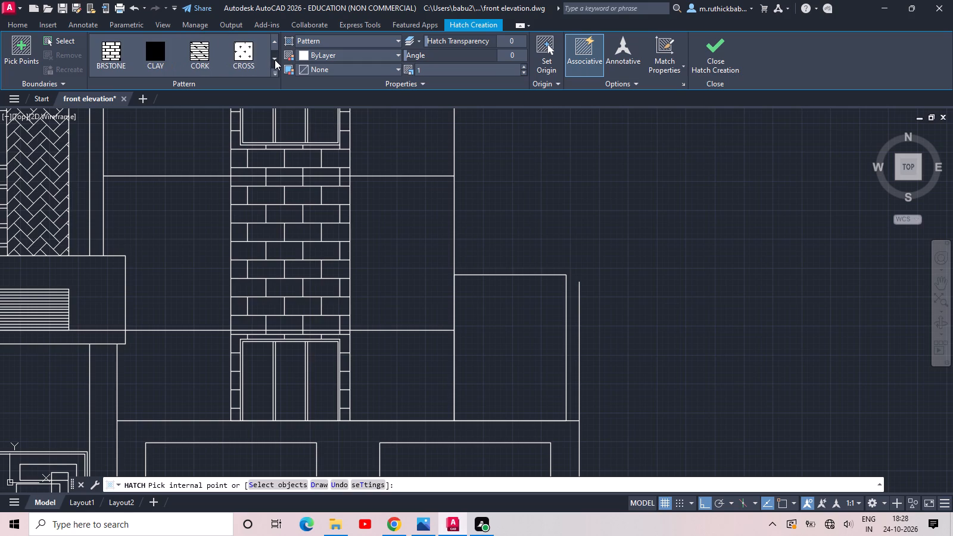
left_click(275, 60)
left_click(275, 60)
left_click(275, 60)
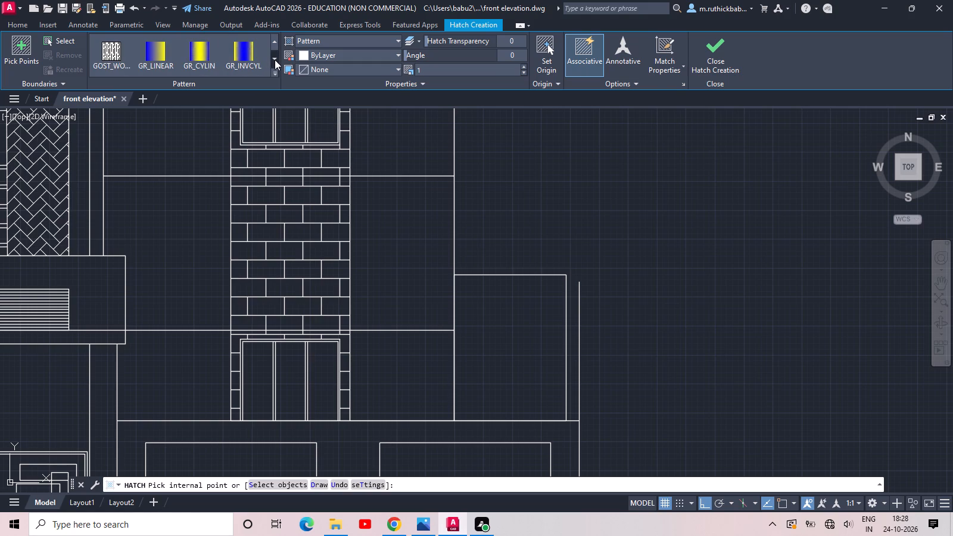
left_click(275, 60)
triple_click(276, 42)
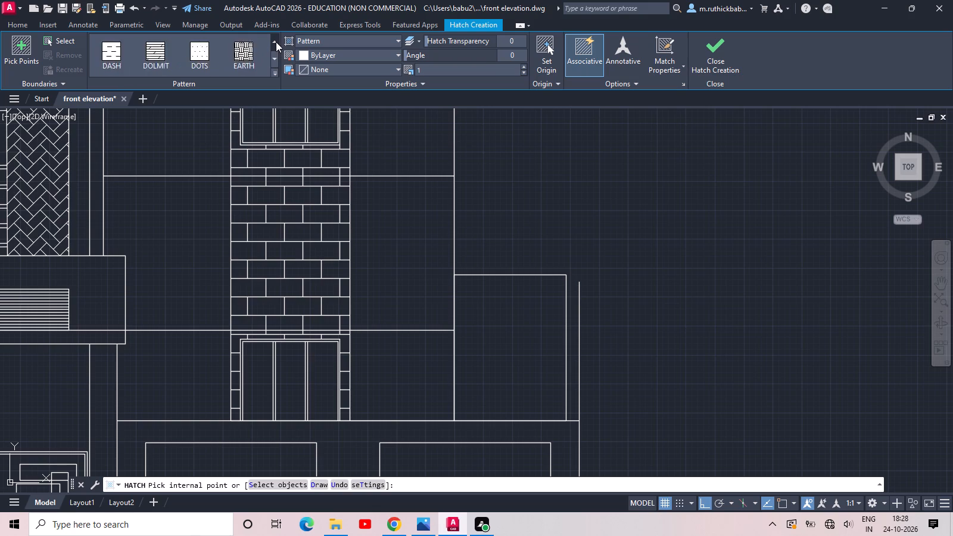
triple_click(276, 42)
double_click(276, 42)
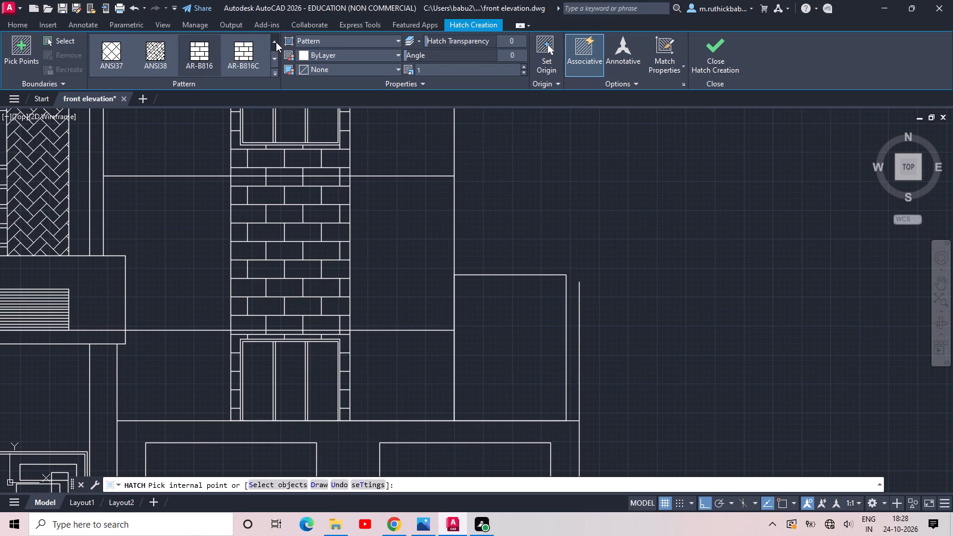
left_click(276, 42)
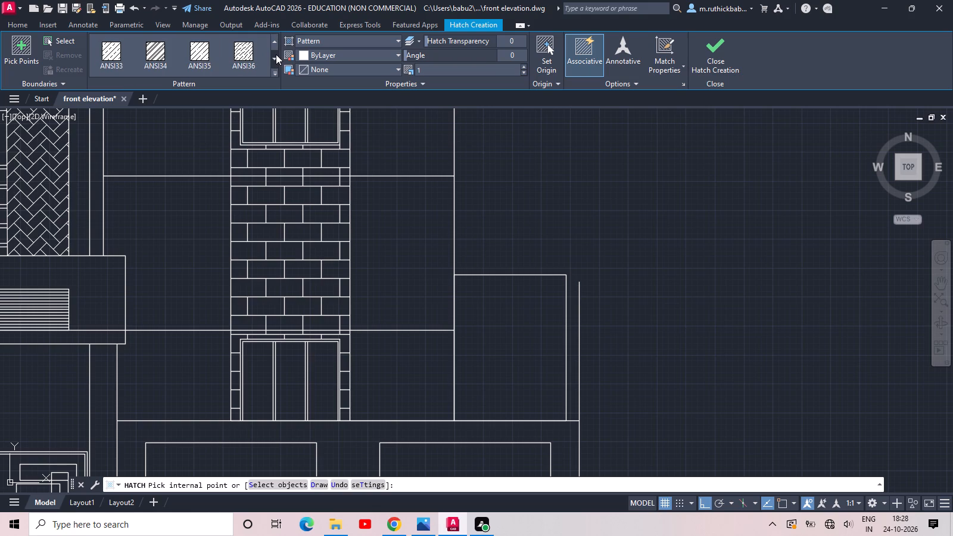
left_click(276, 54)
left_click(115, 49)
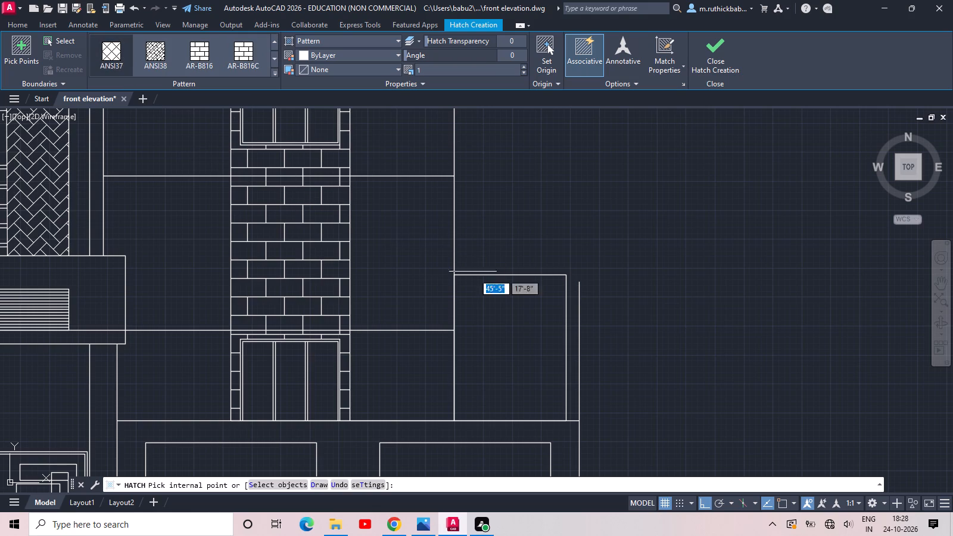
Set the hatch pattern scale to 30.
double_click(432, 68)
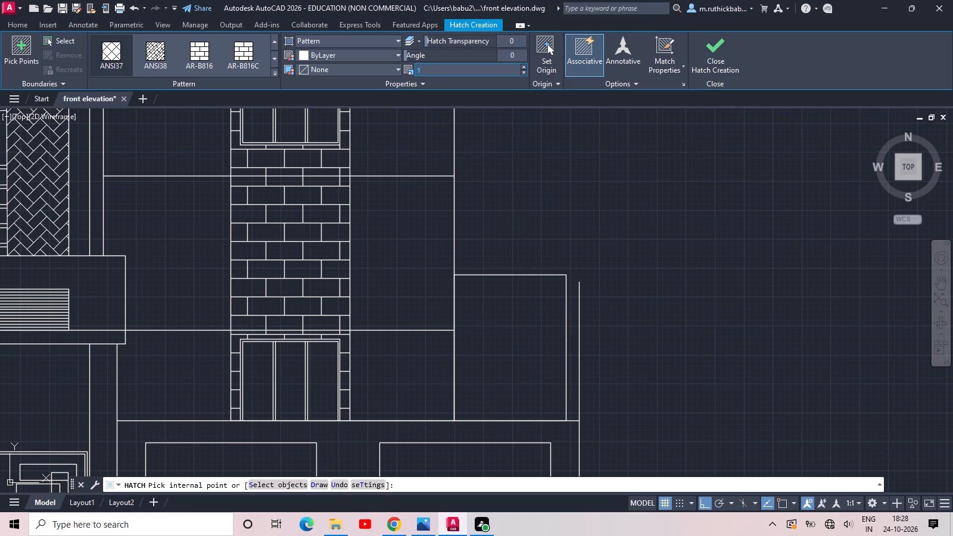
type("10")
key("Return")
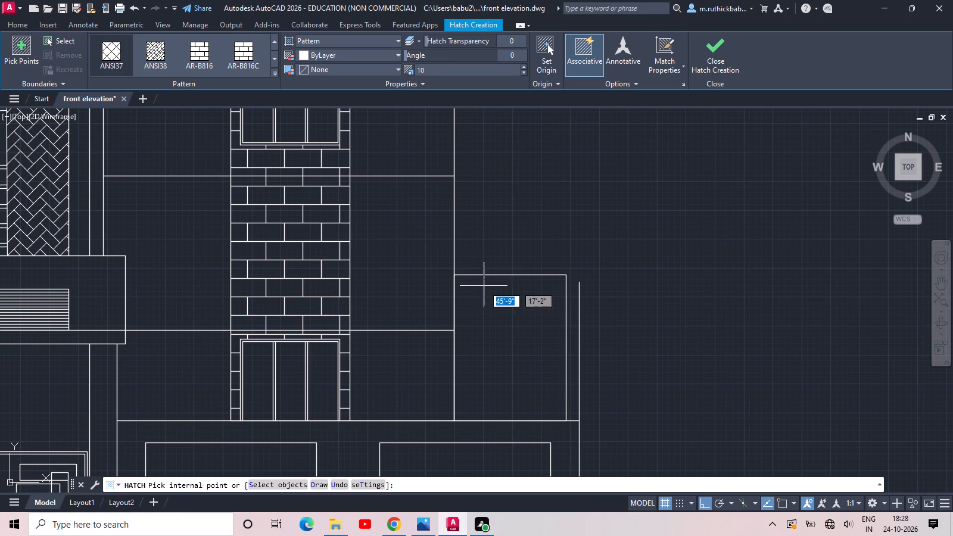
double_click(441, 68)
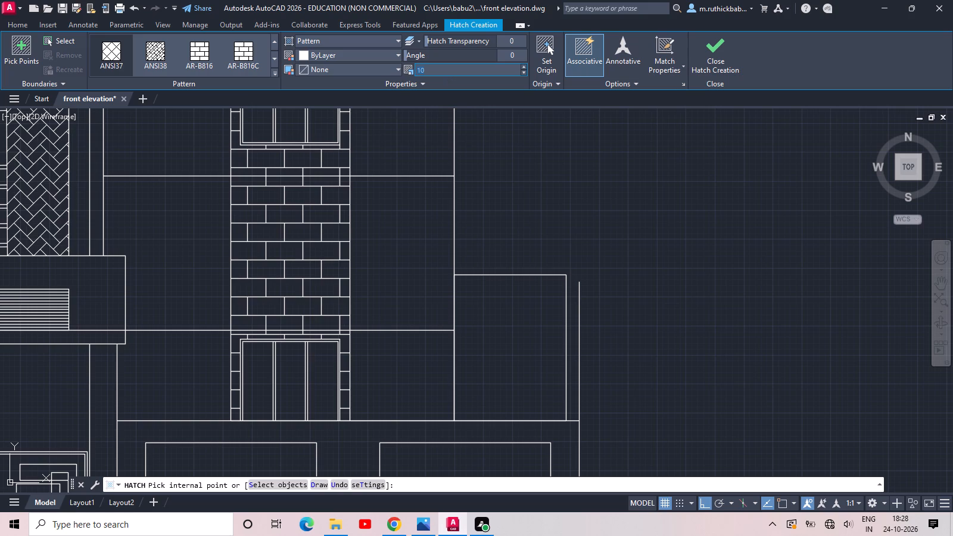
key("2")
key("BackSpace")
type("30")
key("Return")
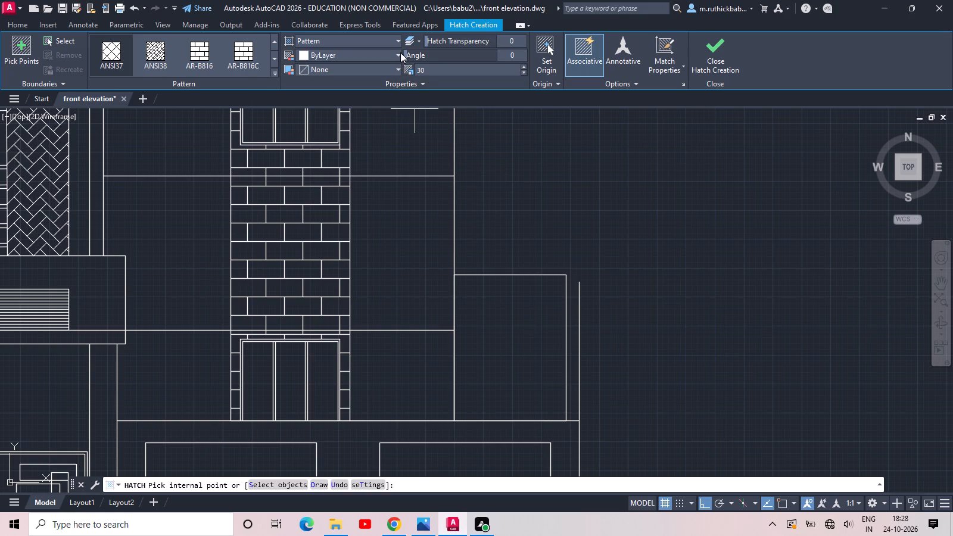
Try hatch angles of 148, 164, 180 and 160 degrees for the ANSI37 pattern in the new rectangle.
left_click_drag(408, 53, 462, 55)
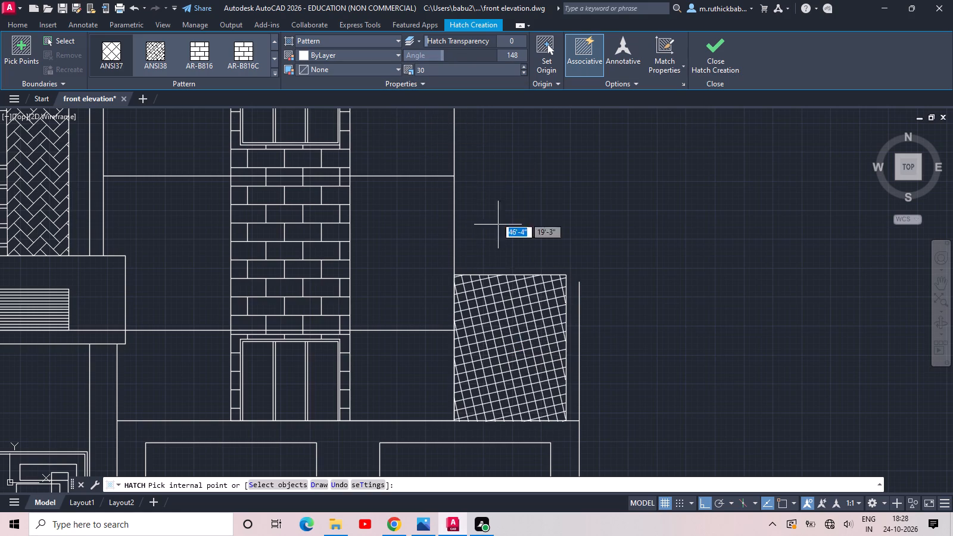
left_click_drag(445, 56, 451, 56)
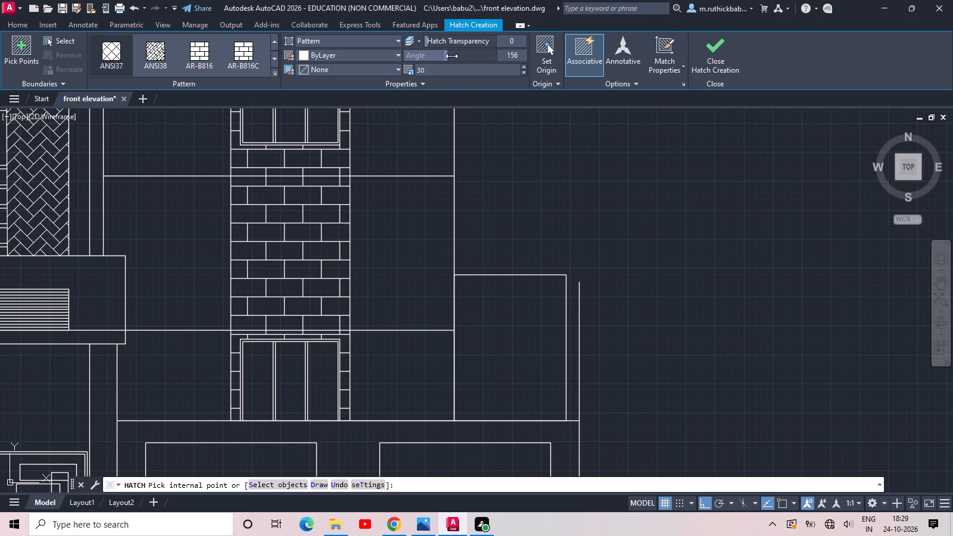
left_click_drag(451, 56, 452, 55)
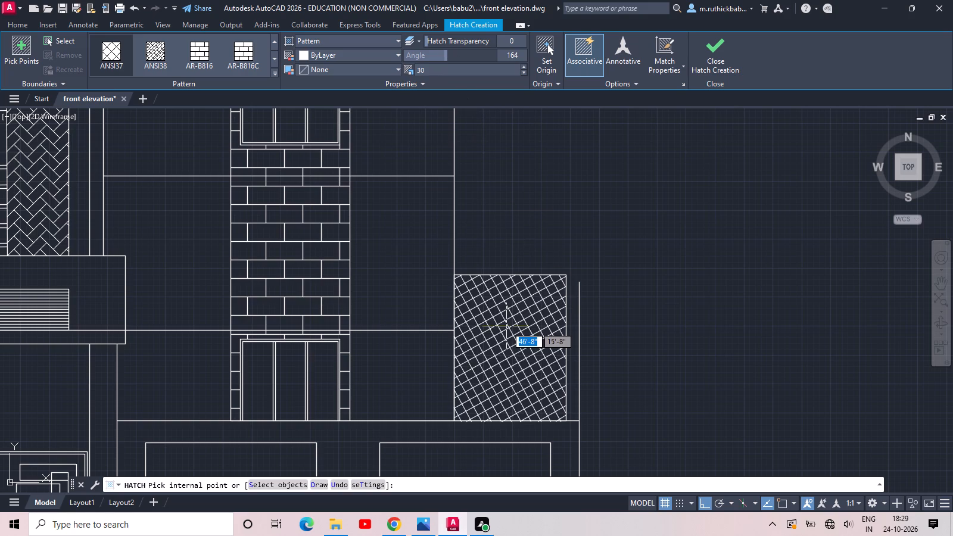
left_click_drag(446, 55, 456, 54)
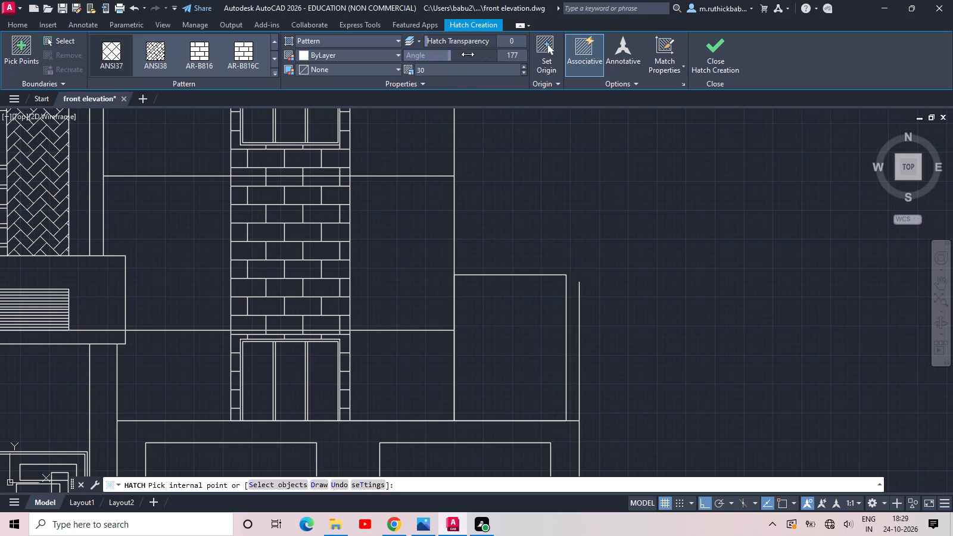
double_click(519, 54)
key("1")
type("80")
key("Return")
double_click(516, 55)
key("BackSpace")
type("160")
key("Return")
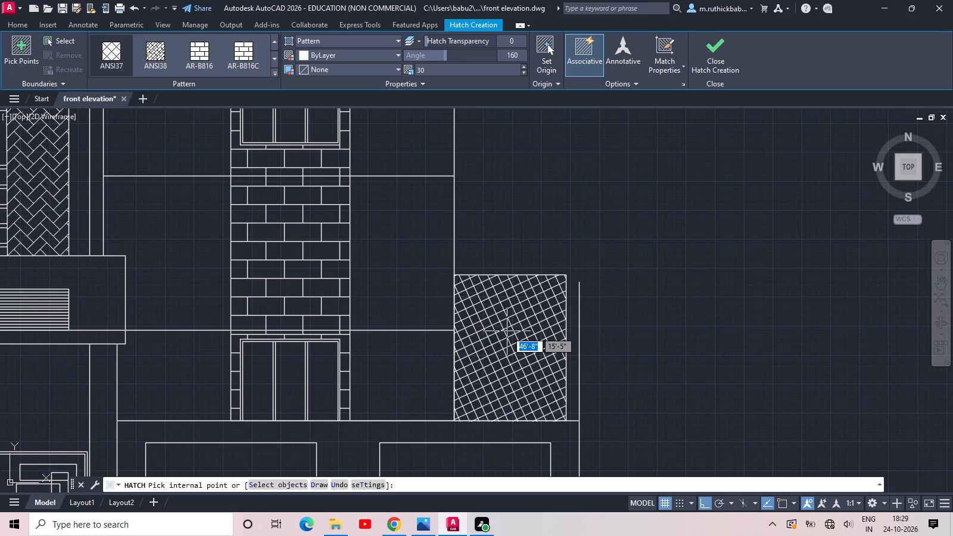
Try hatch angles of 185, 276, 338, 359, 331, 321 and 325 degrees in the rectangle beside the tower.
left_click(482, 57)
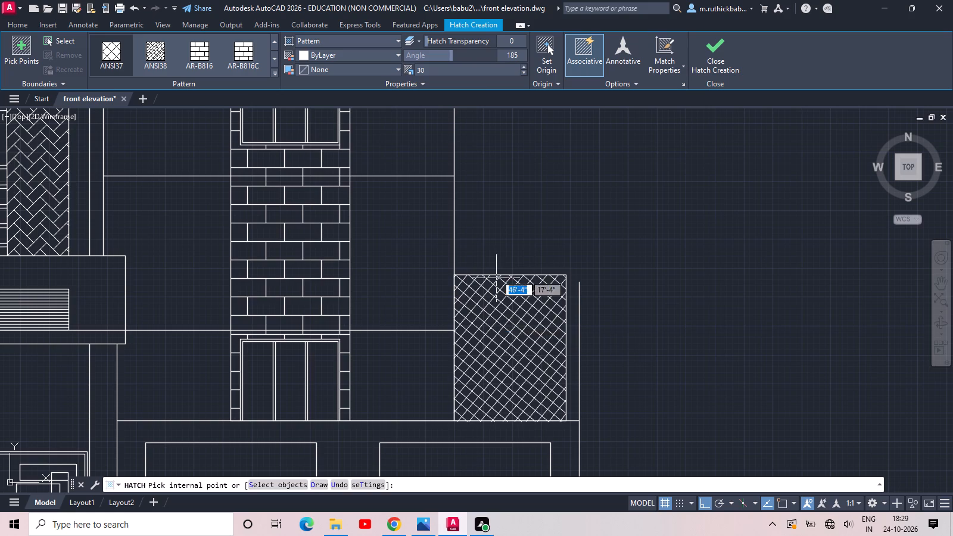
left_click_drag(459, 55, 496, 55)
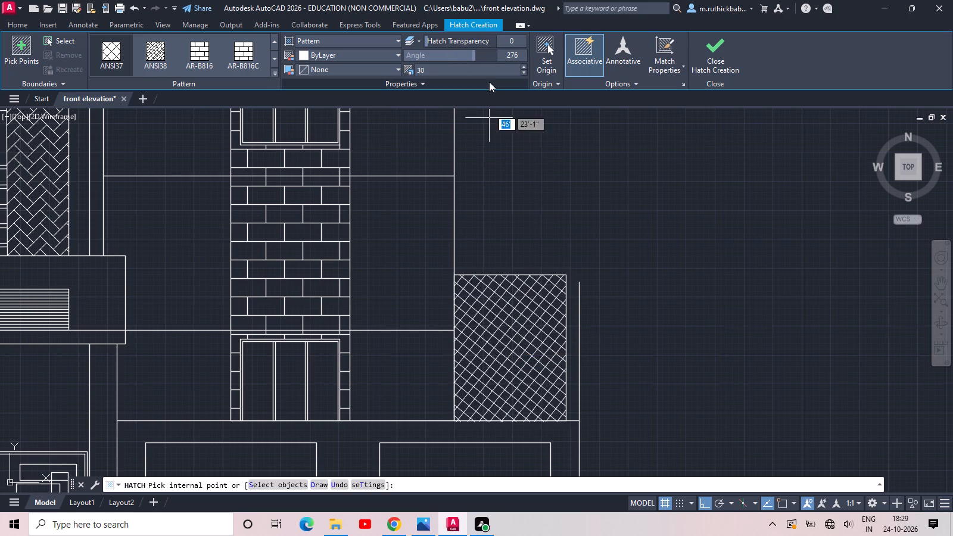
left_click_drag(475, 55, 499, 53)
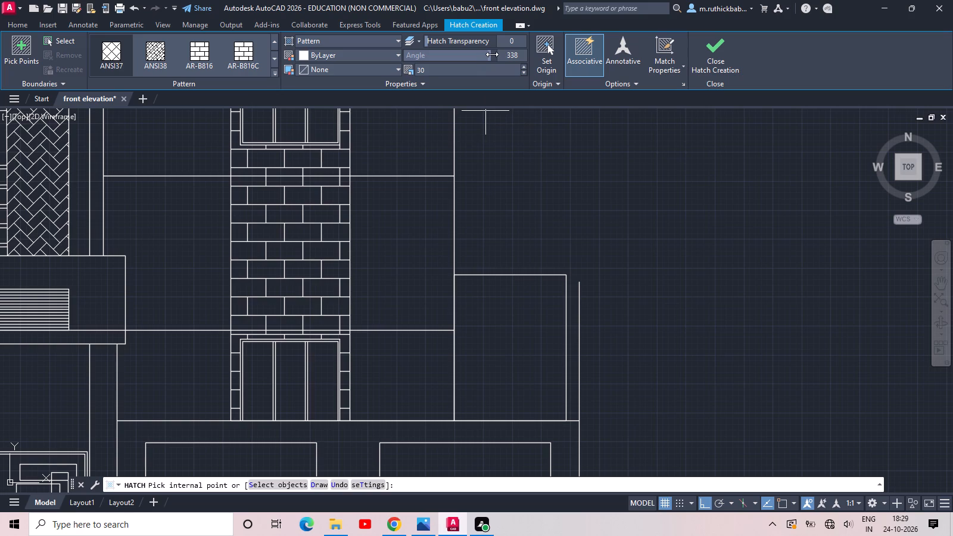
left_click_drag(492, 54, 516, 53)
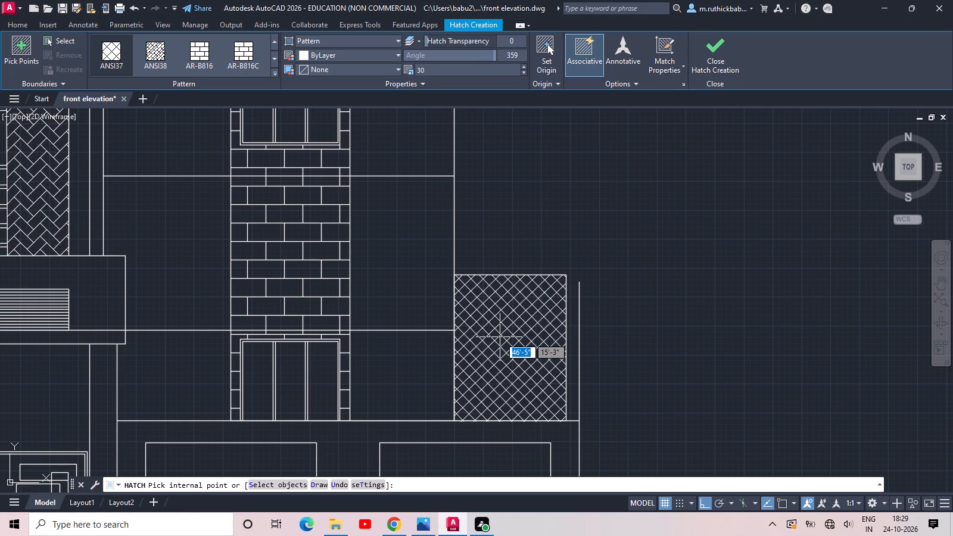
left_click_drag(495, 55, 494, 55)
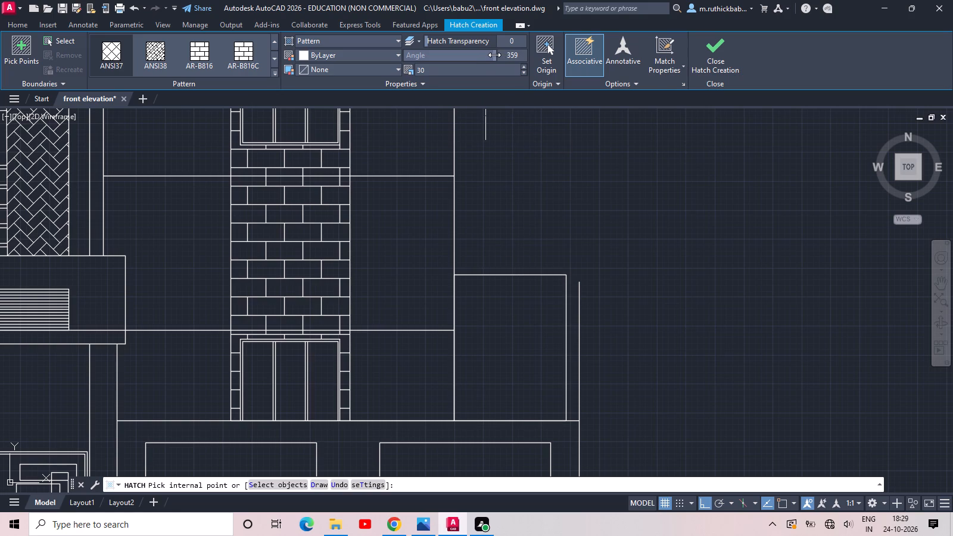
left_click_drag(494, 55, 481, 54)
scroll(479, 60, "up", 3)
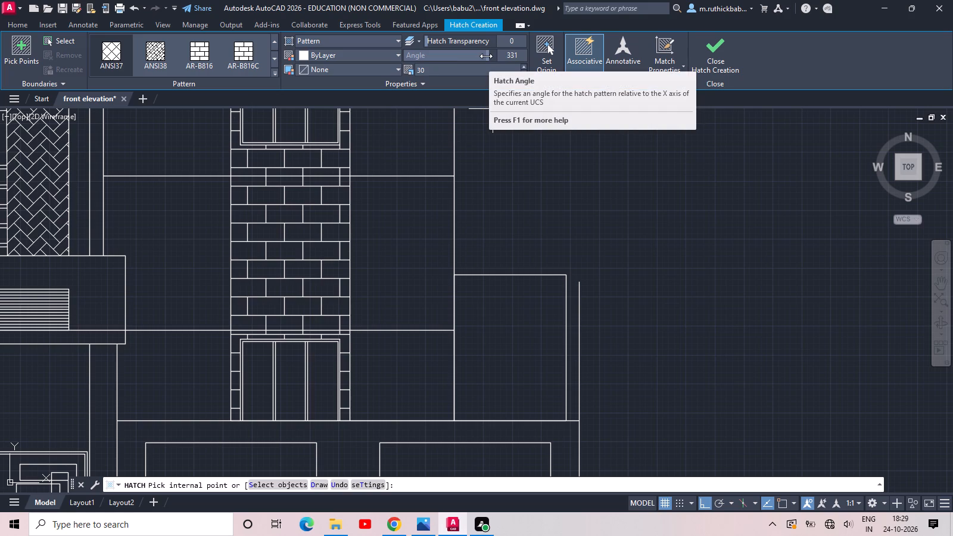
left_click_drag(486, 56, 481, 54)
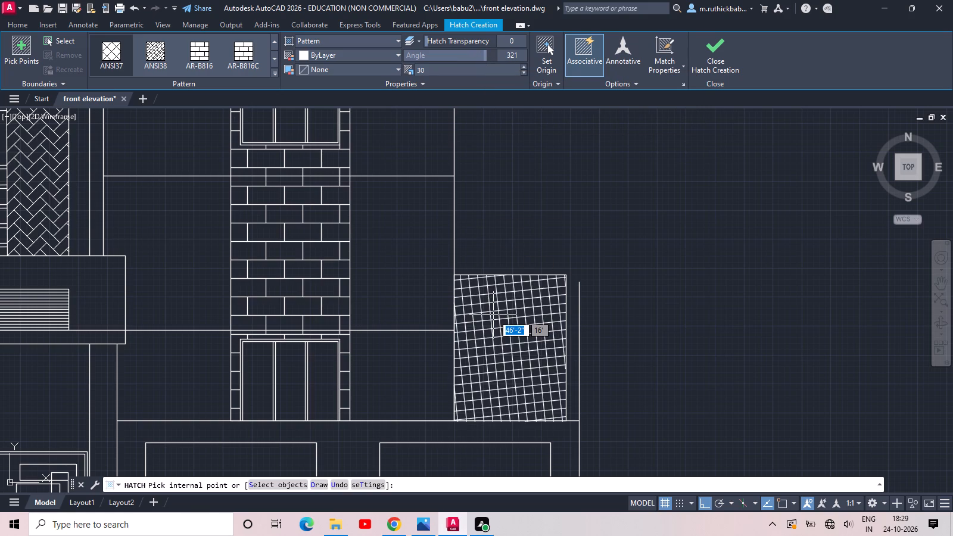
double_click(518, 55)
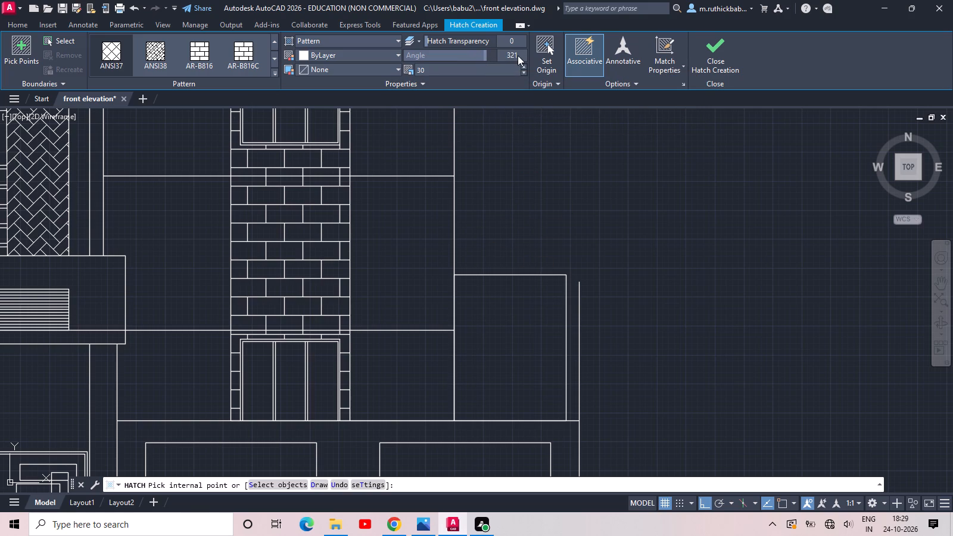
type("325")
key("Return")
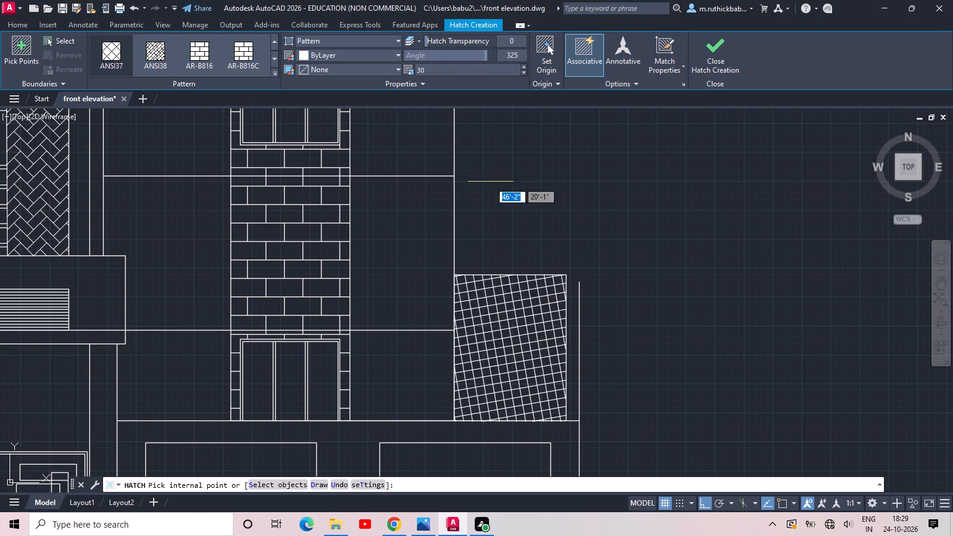
Set the hatch angle to 315 degrees and apply the hatch inside the rectangle beside the tower.
double_click(516, 54)
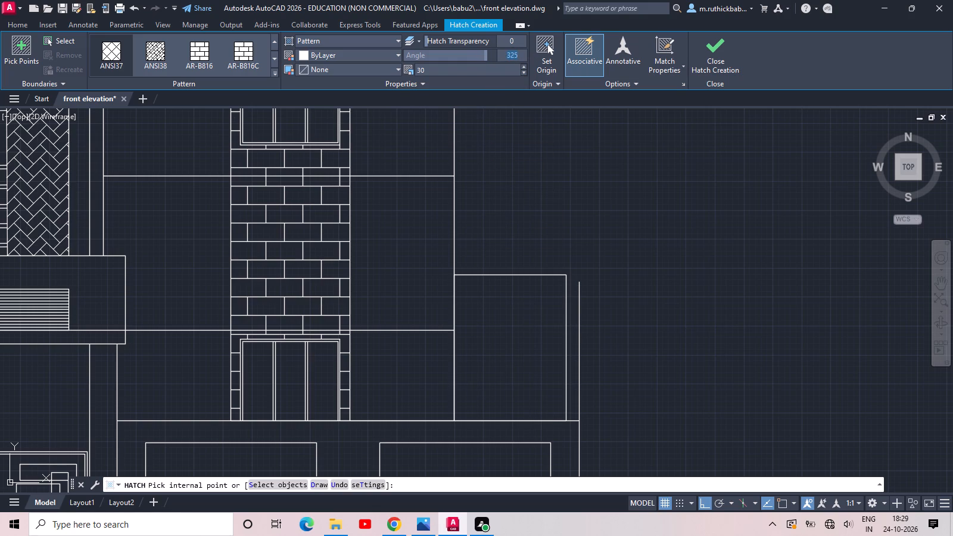
key("BackSpace")
key("3")
type("15")
key("Return")
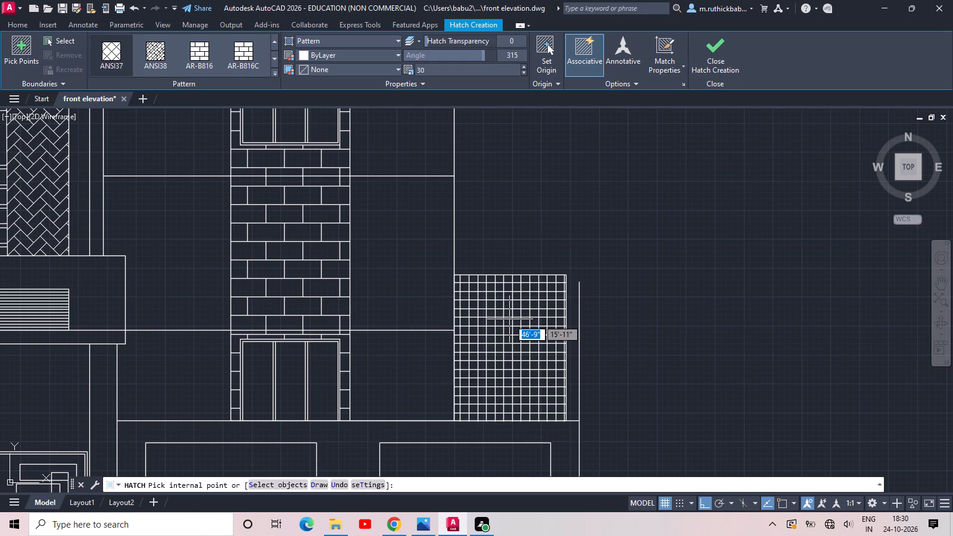
left_click(509, 319)
key("Escape")
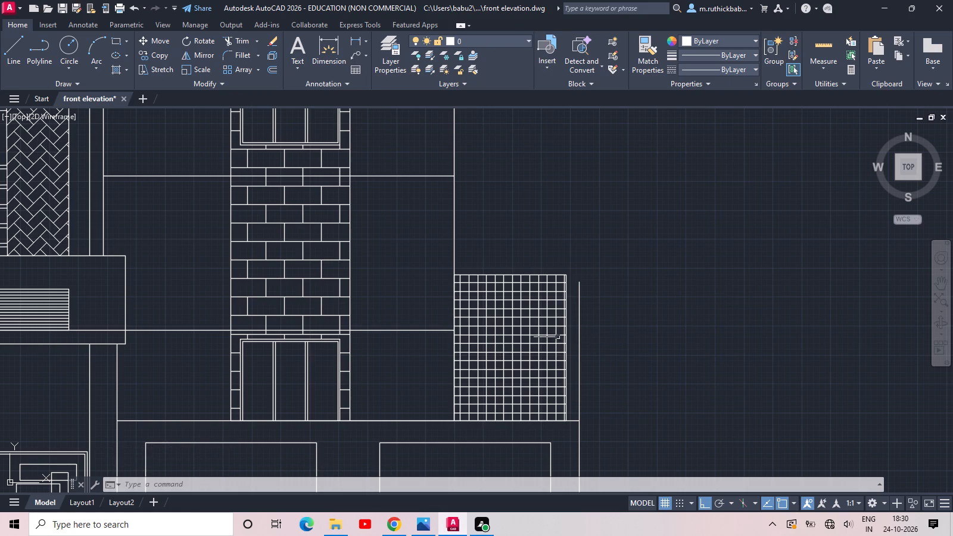
Explode the rectangle beside the tower together with its grid hatch.
scroll(555, 279, "up", 2)
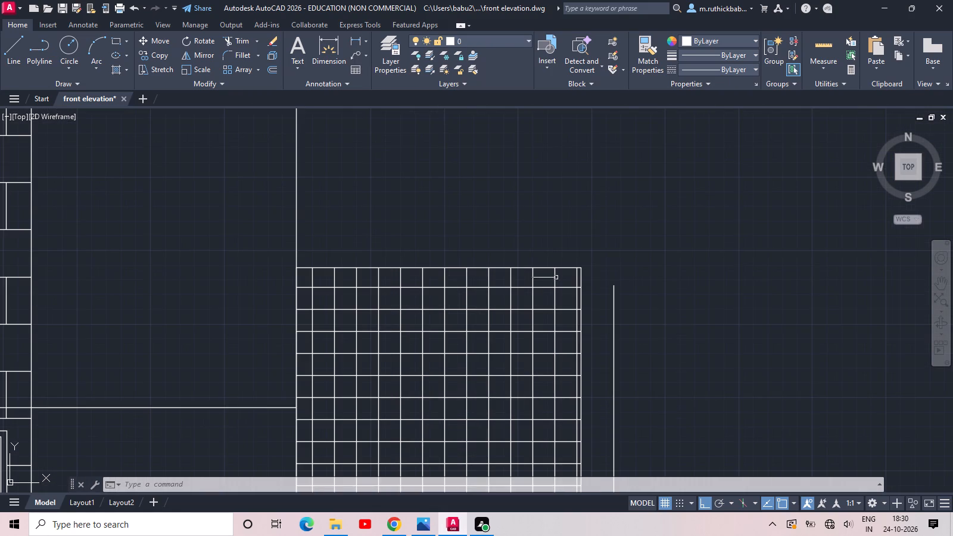
left_click(566, 273)
left_click(546, 245)
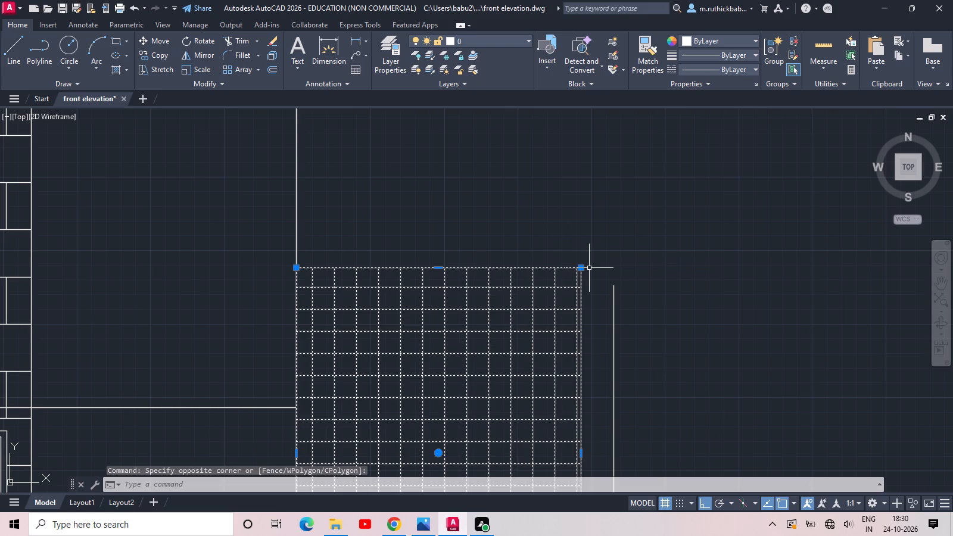
type("x")
key("space")
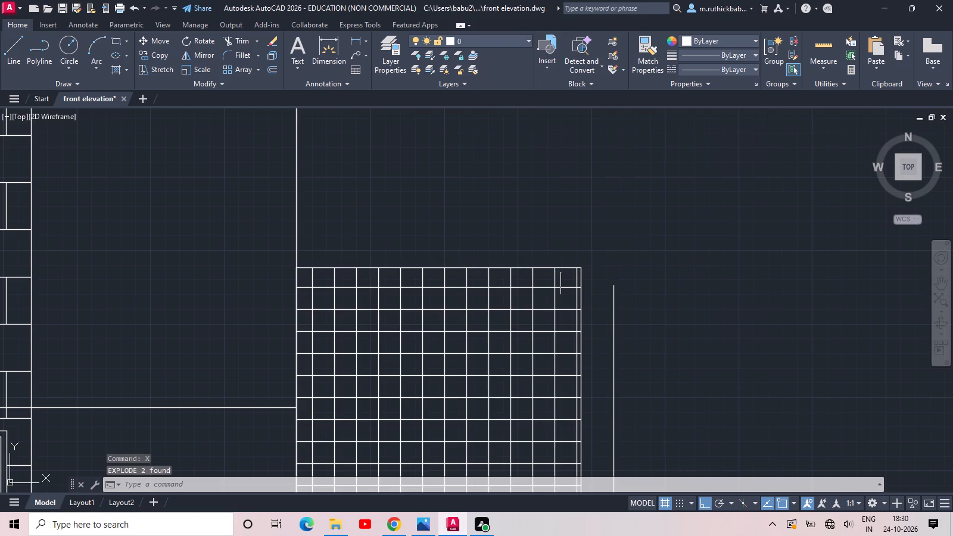
Fillet the hatched panel's top edge with the outer vertical line to form a square corner.
left_click(561, 268)
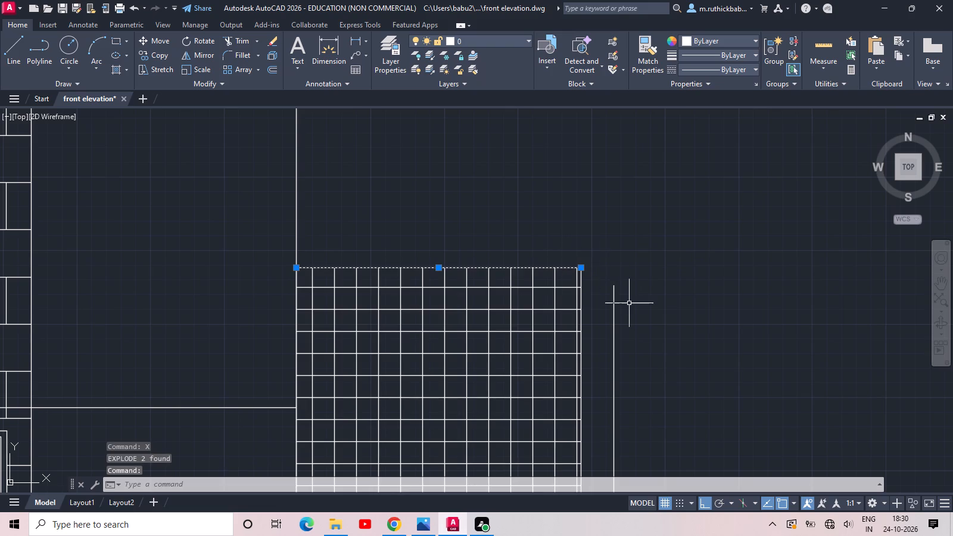
type("f")
key("space")
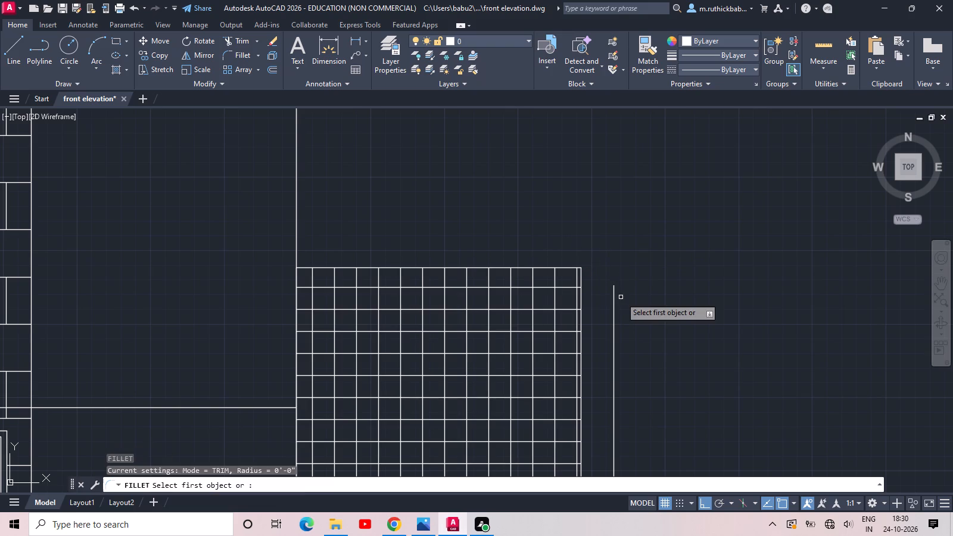
left_click(615, 339)
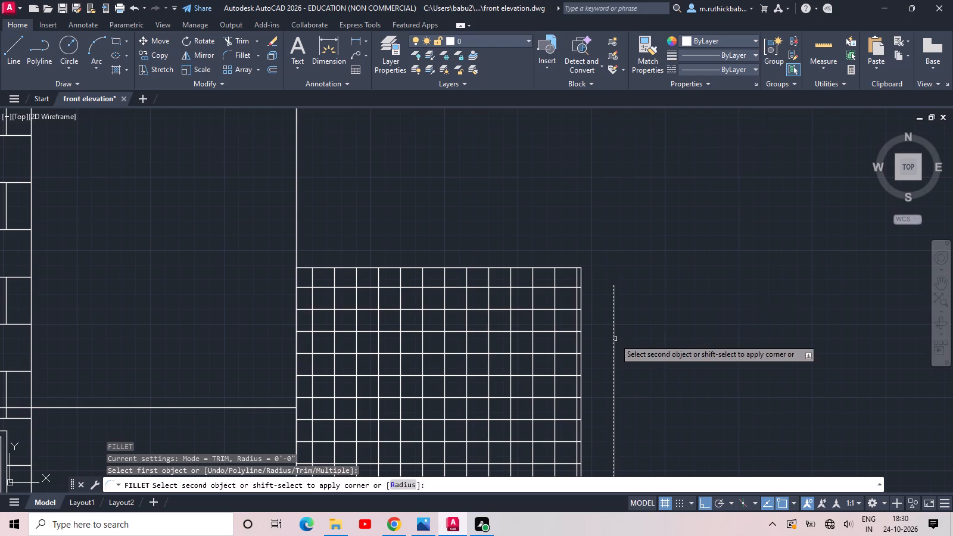
left_click(562, 269, "shift")
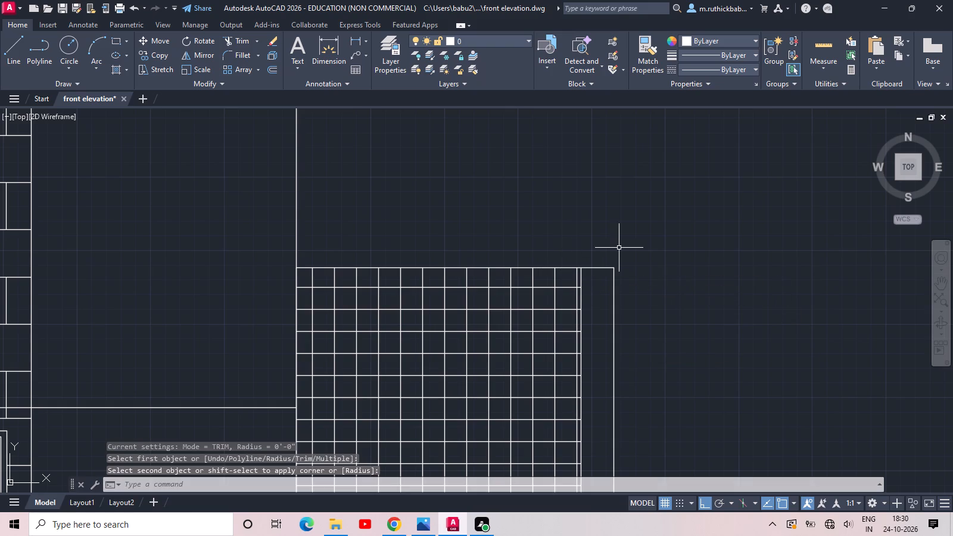
Offset the extended top line of the hatched panel 6" upward.
left_click(594, 268)
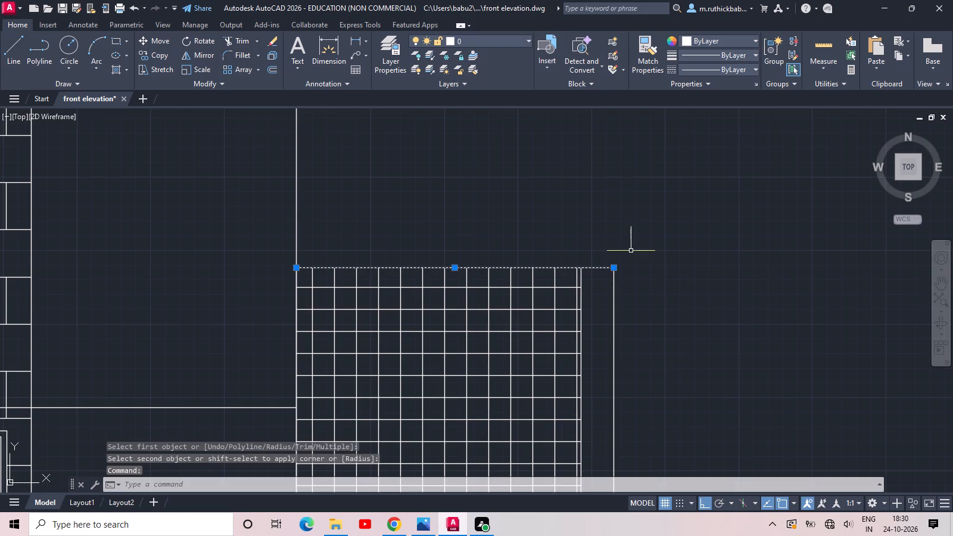
key("o")
key("f")
type("f 6")
key("space")
left_click(609, 265)
key("Escape")
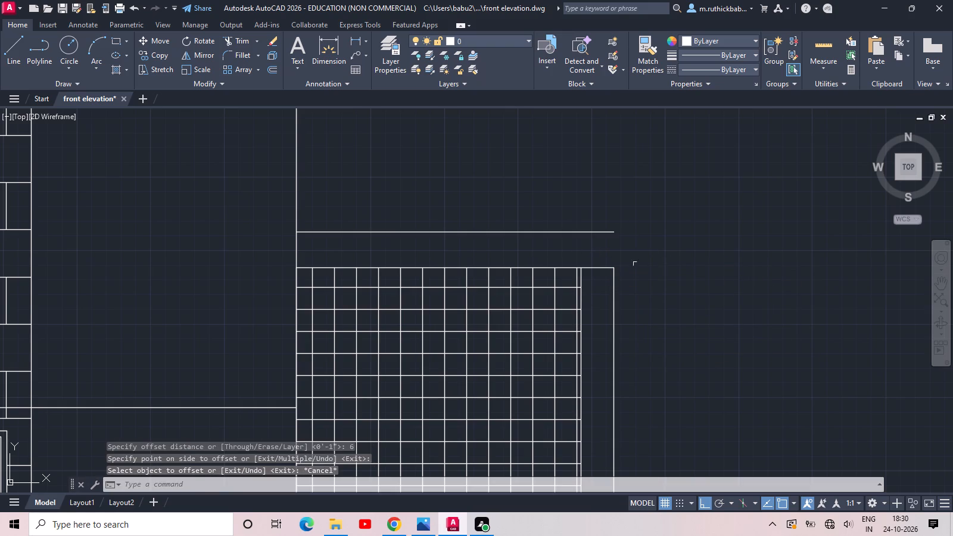
Extend the outer vertical line up to the offset line above the hatched panel.
type("ex")
key("space")
key("space")
left_click_drag(639, 278, 622, 289)
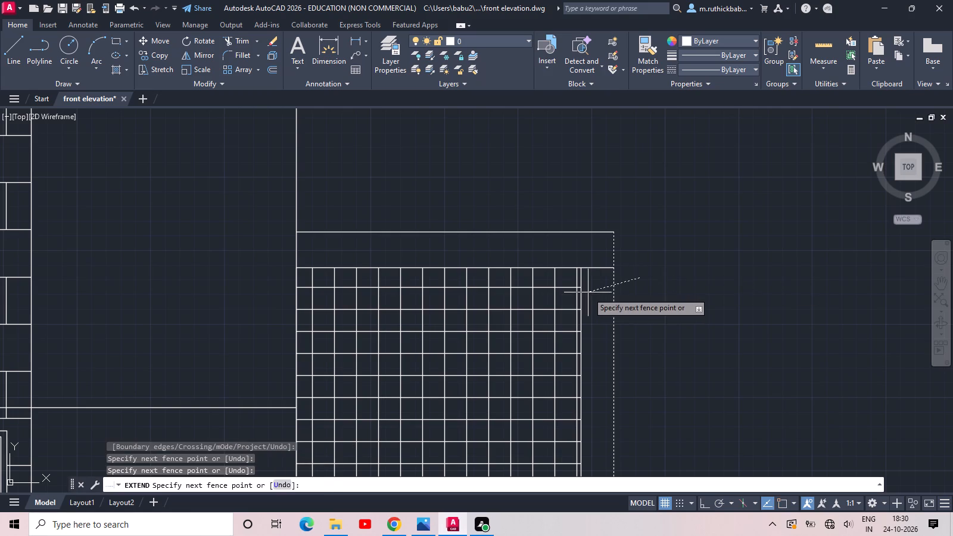
left_click(590, 292)
key("Escape")
Draw a rectangle about 4'-7" by 1'-9" on top of the offset line, from its outer end to the tower-side vertical line.
middle_click_drag(571, 221, 579, 256)
scroll(579, 256, "down", 1)
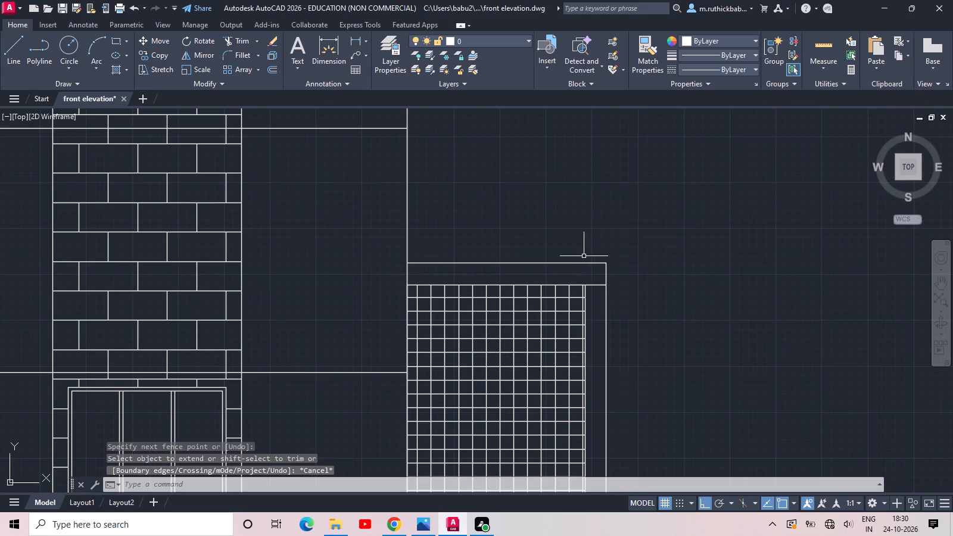
type("rec")
key("space")
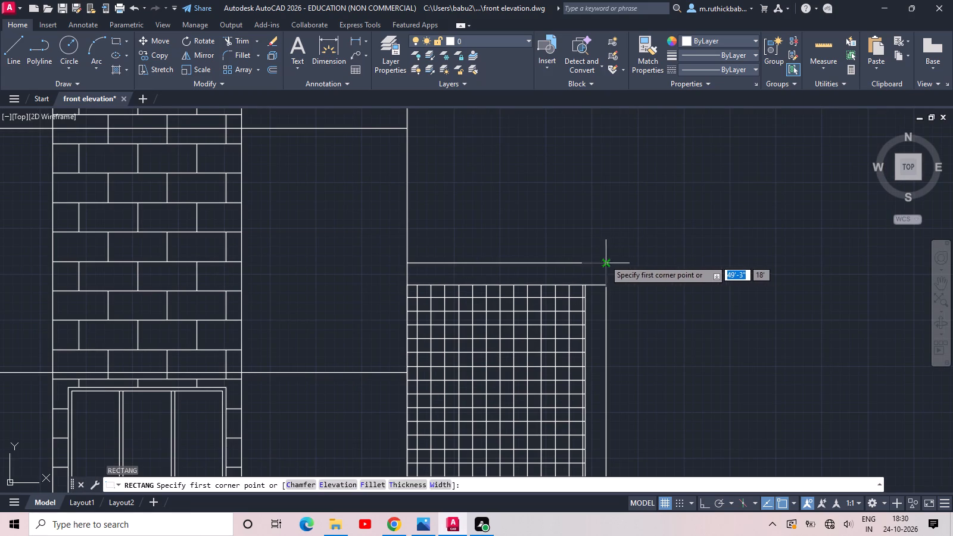
left_click(603, 261)
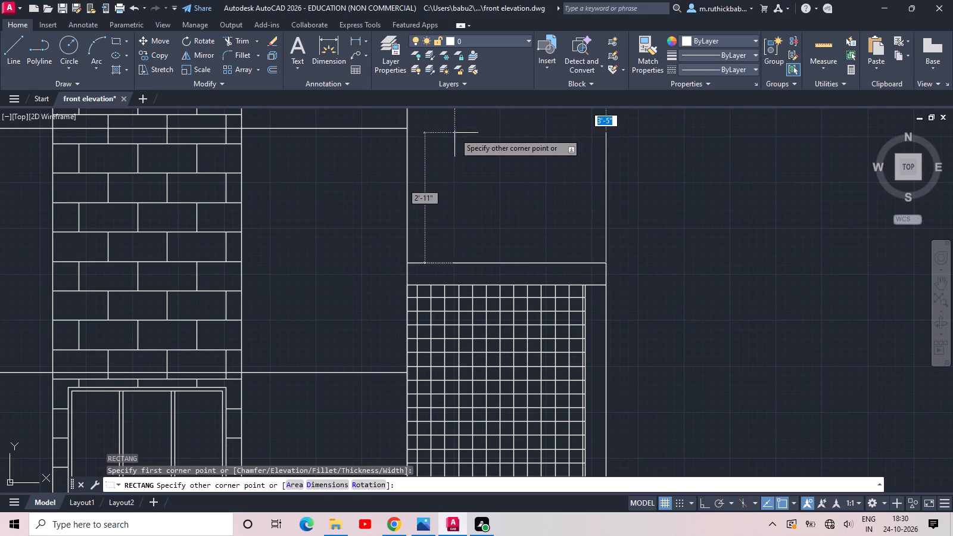
left_click(408, 186)
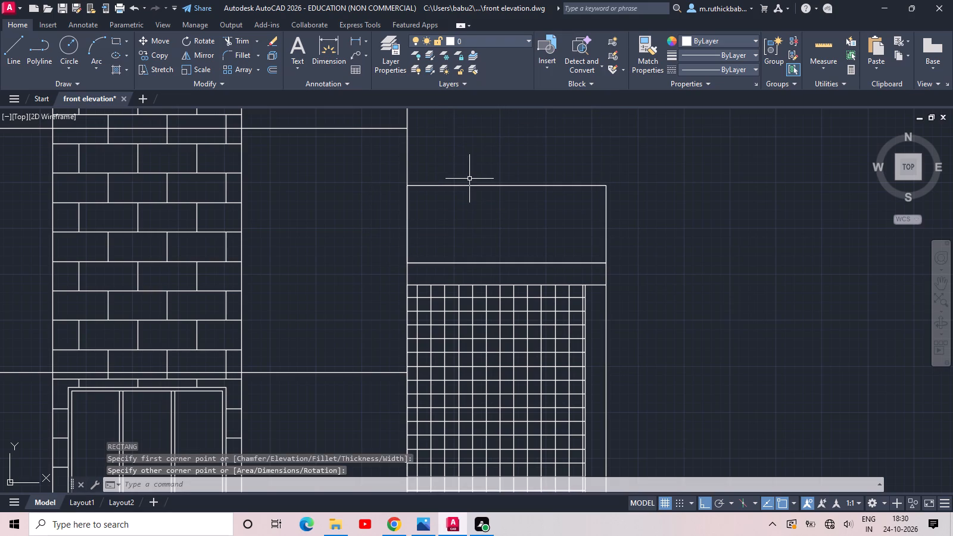
key("Escape")
key("Escape")
Stretch the top edge of the new rectangle upward to just above the sill of the neighbouring tower window.
scroll(477, 176, "down", 1)
middle_click_drag(474, 173, 488, 249)
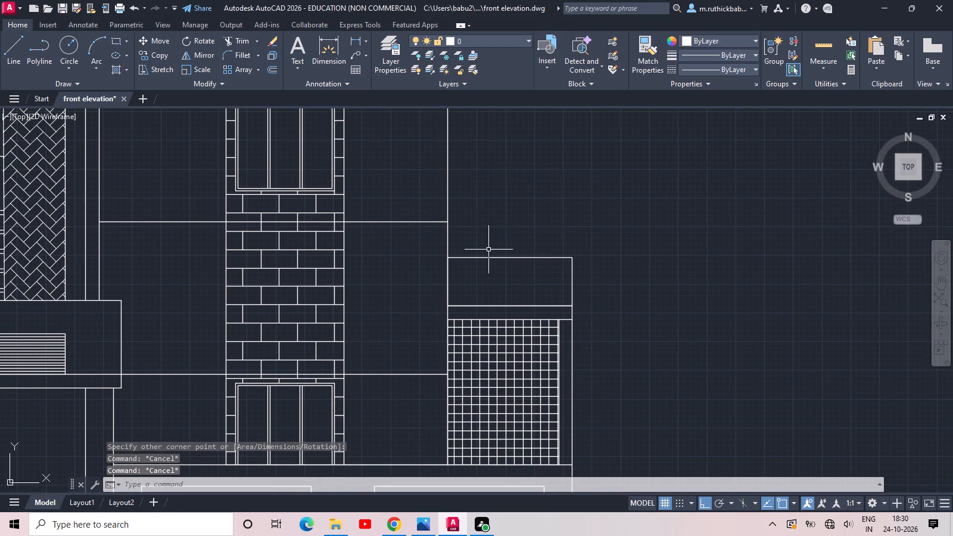
middle_click_drag(451, 223, 459, 344)
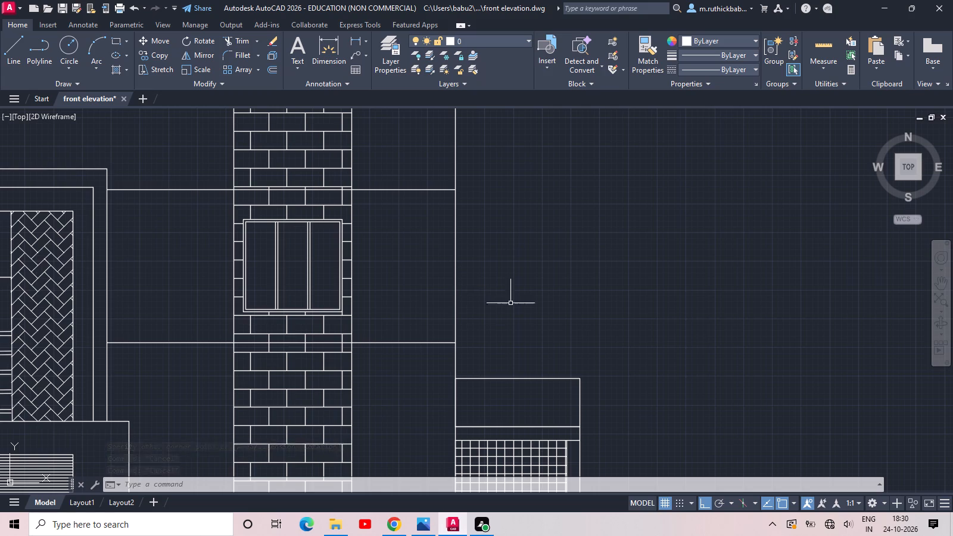
middle_click_drag(522, 332, 534, 195)
middle_click_drag(534, 258, 531, 297)
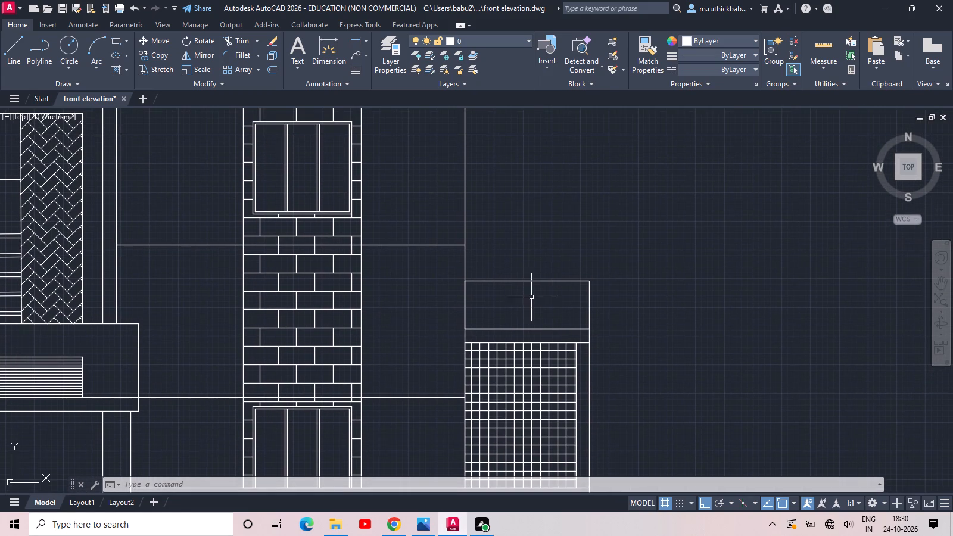
left_click_drag(531, 293, 524, 276)
left_click(508, 234)
left_click(527, 281)
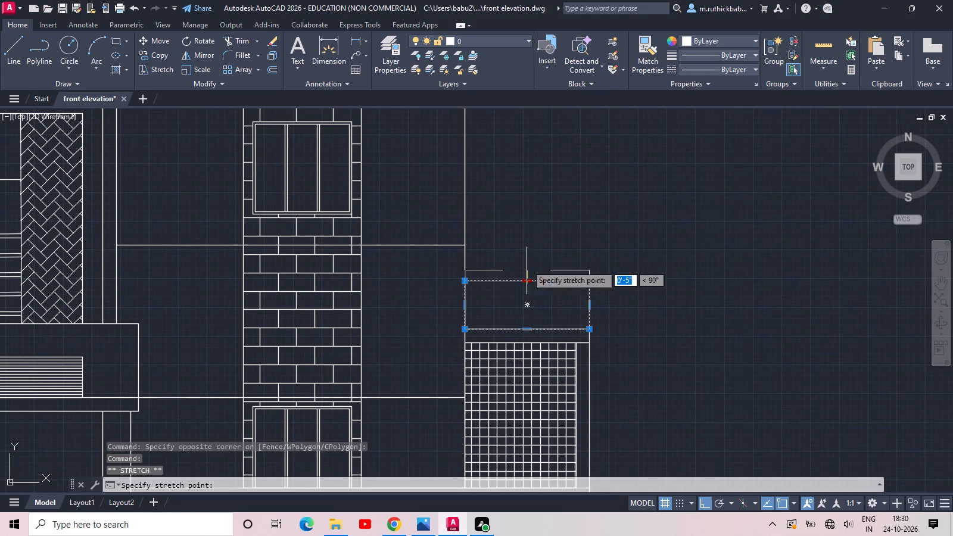
left_click(528, 205)
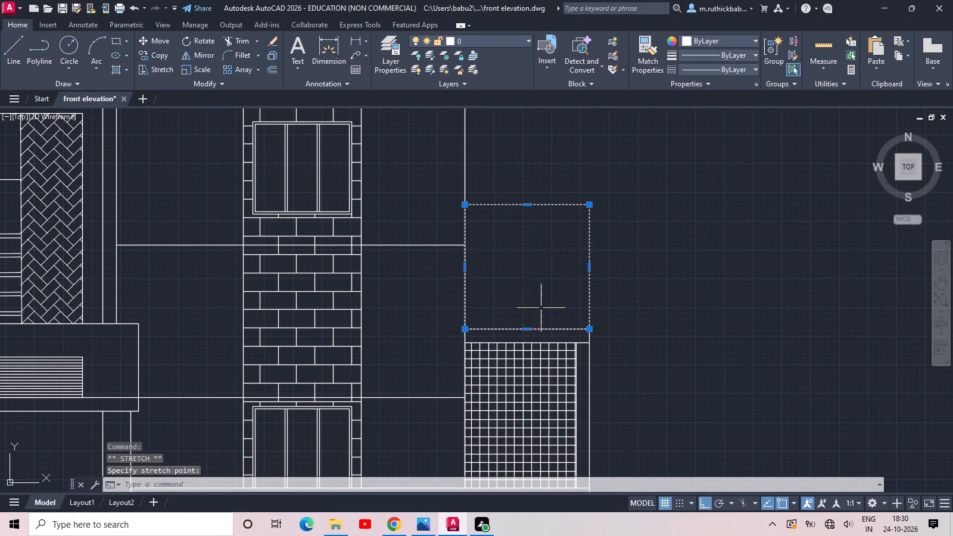
Stretch the top edge of the rectangle above the hatched panel down to just above the neighbouring slab line.
middle_click_drag(541, 308, 536, 226)
scroll(536, 231, "down", 1)
middle_click_drag(535, 220, 519, 279)
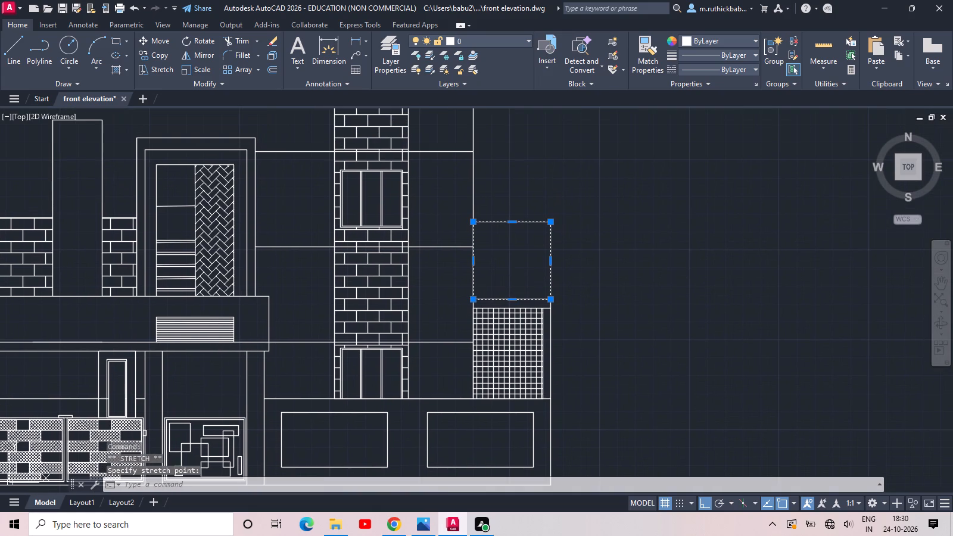
left_click(511, 222)
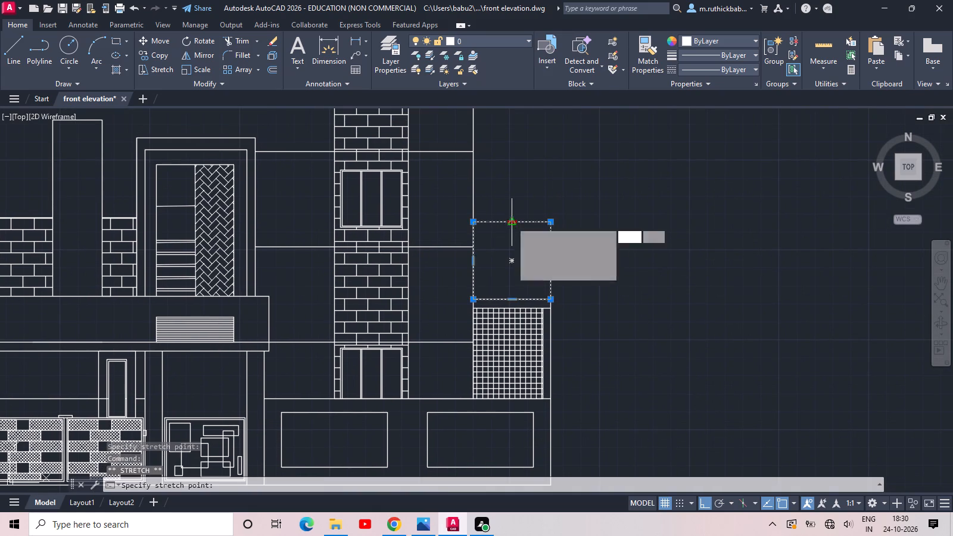
left_click(511, 237)
left_click(528, 201)
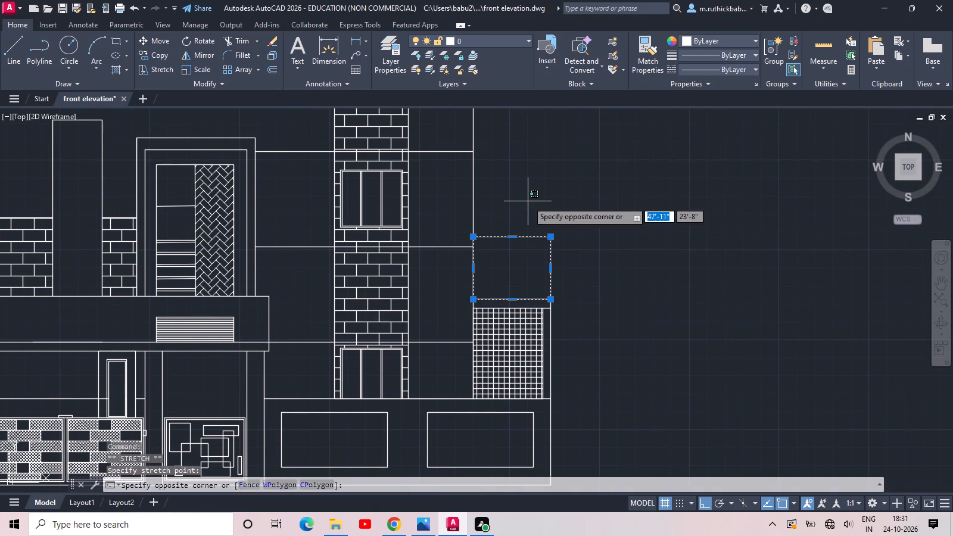
key("Escape")
key("Escape")
Draw a rectangle about 2'-2" by 5" projecting outward from the tower-side vertical line, just above the upper window's head level.
middle_click_drag(528, 201, 510, 276)
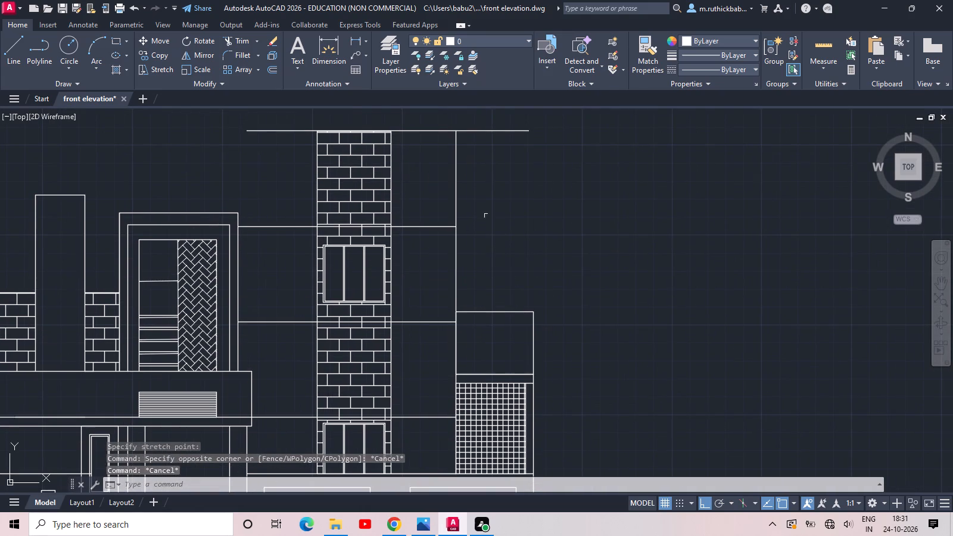
type("rec")
key("space")
scroll(448, 245, "up", 2)
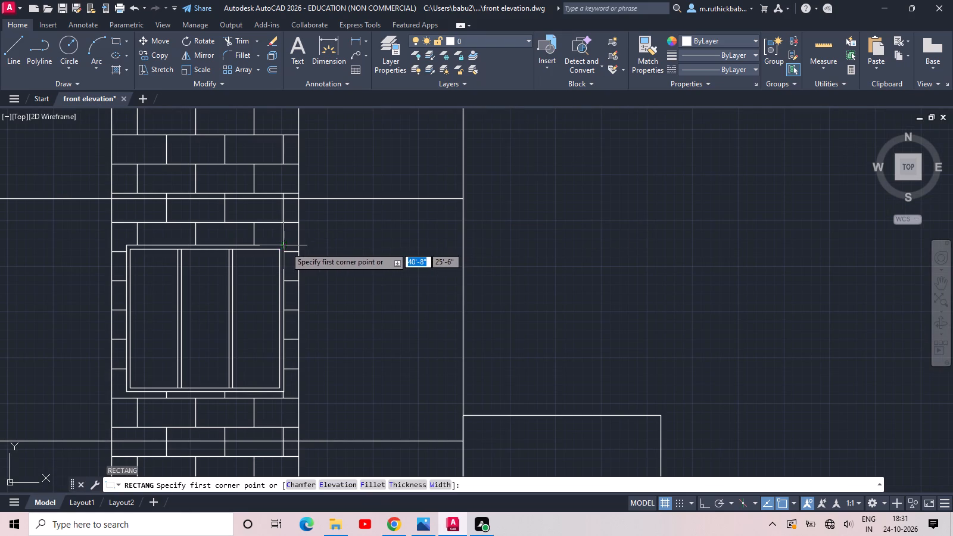
left_click(463, 244)
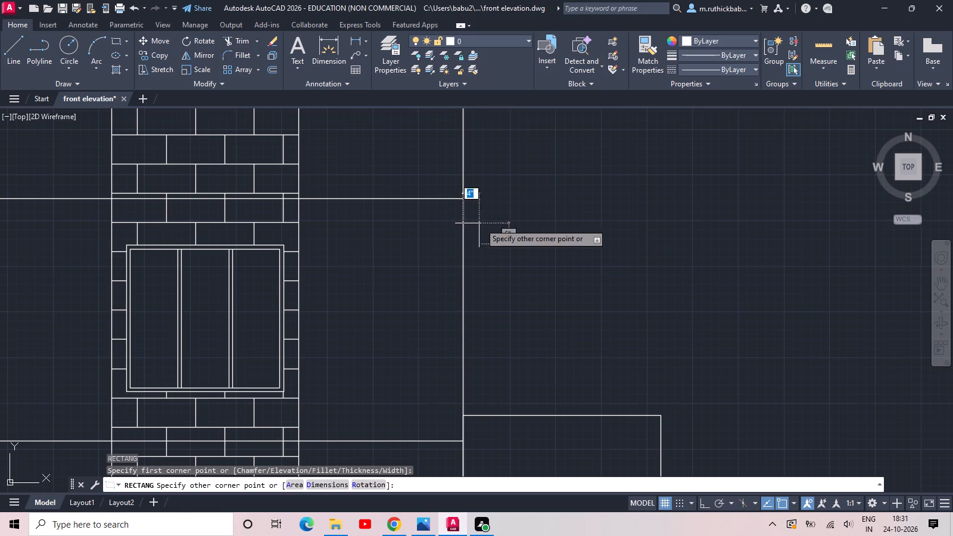
left_click(559, 226)
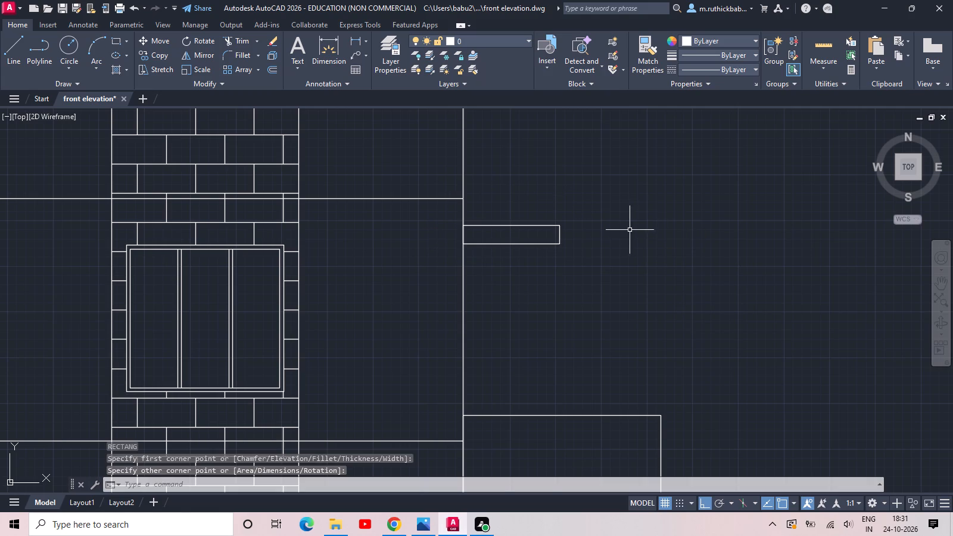
key("Escape")
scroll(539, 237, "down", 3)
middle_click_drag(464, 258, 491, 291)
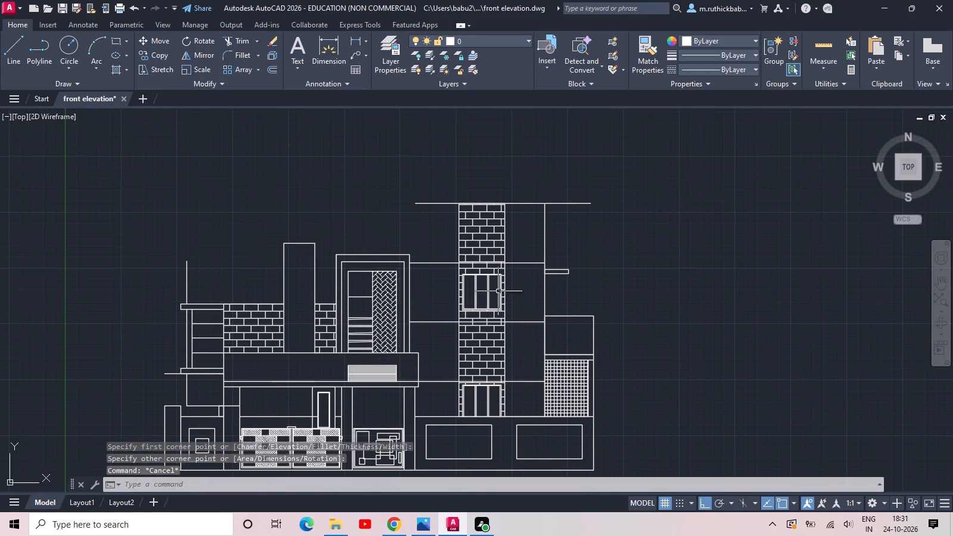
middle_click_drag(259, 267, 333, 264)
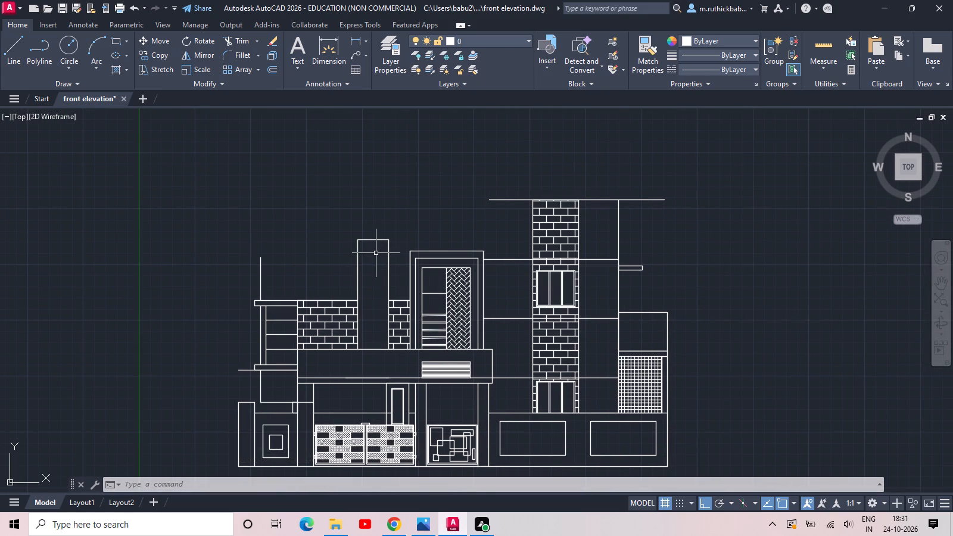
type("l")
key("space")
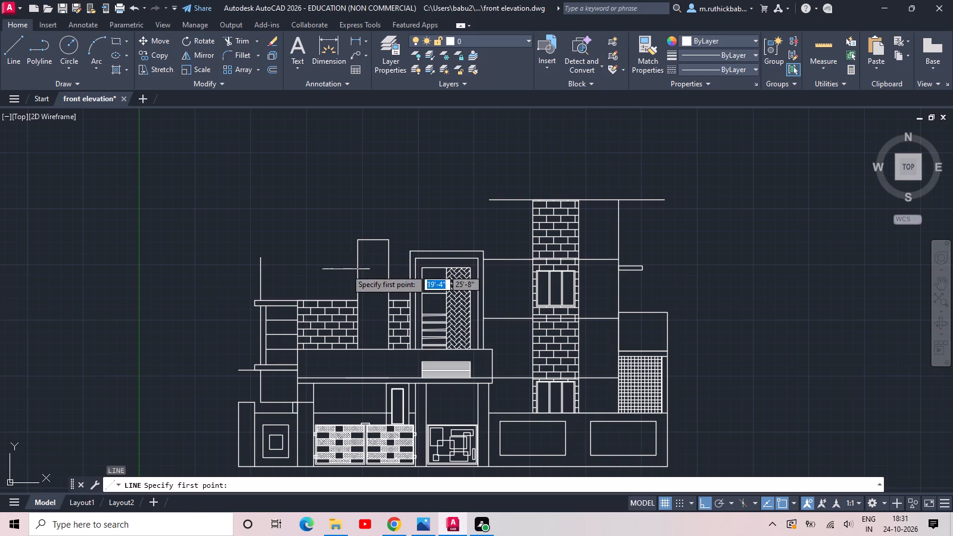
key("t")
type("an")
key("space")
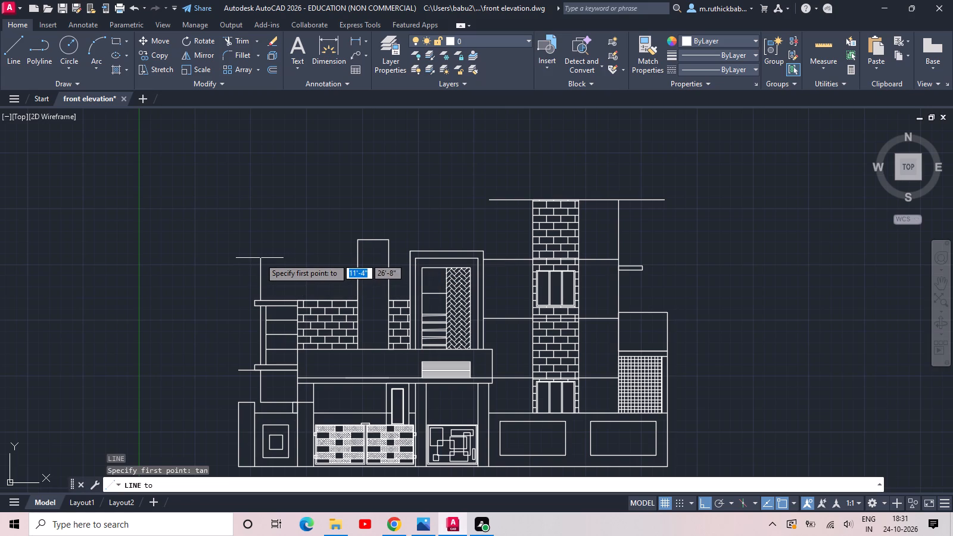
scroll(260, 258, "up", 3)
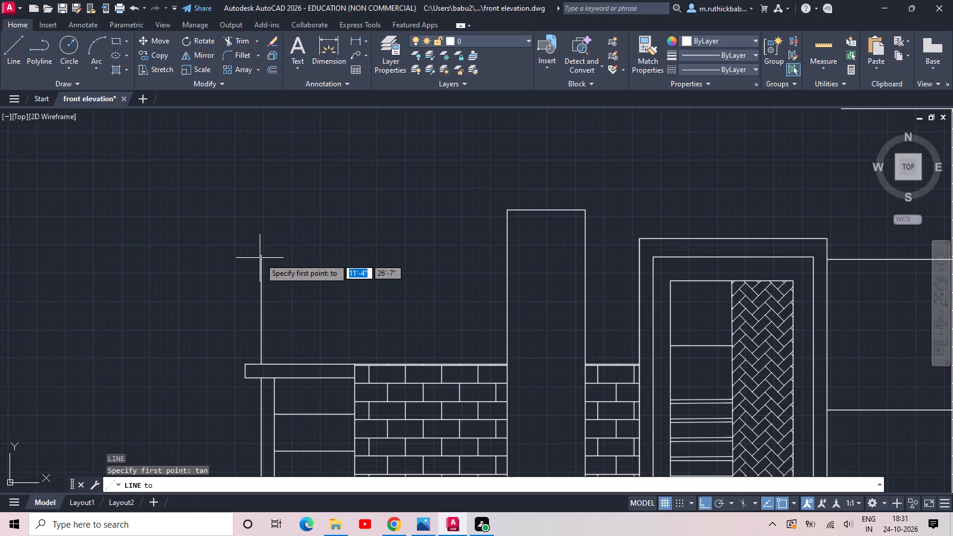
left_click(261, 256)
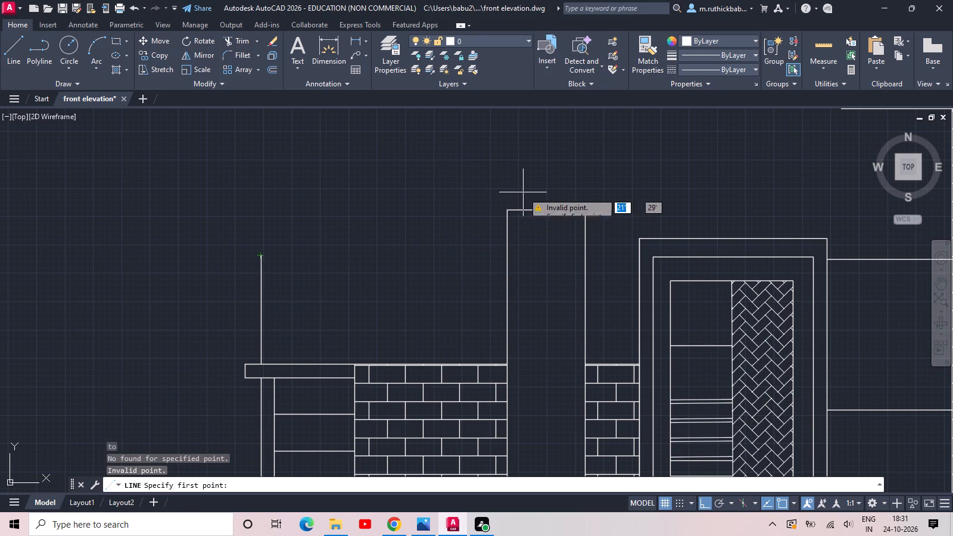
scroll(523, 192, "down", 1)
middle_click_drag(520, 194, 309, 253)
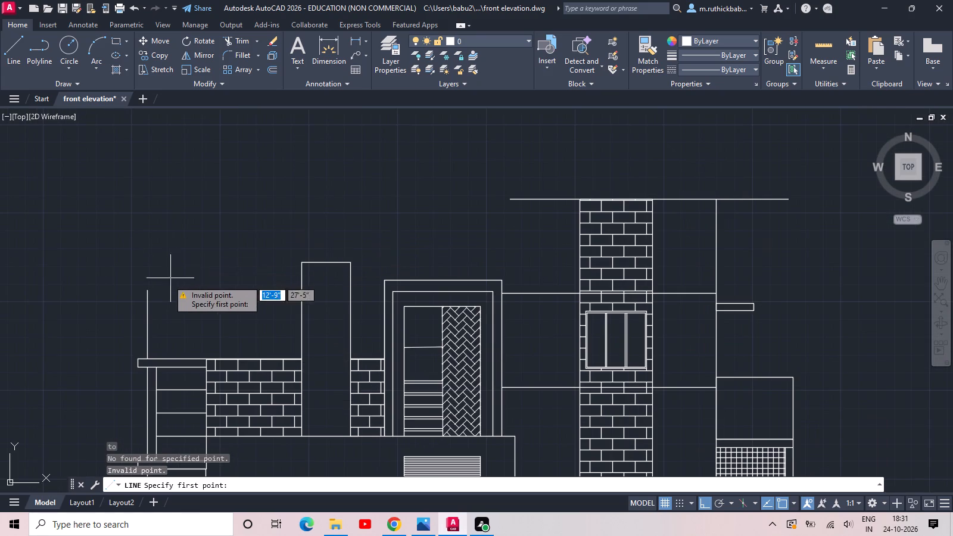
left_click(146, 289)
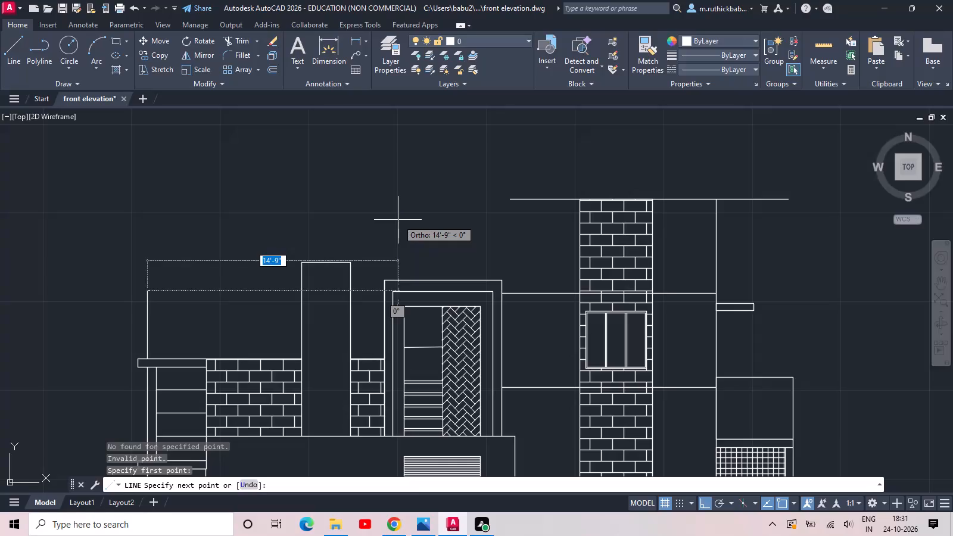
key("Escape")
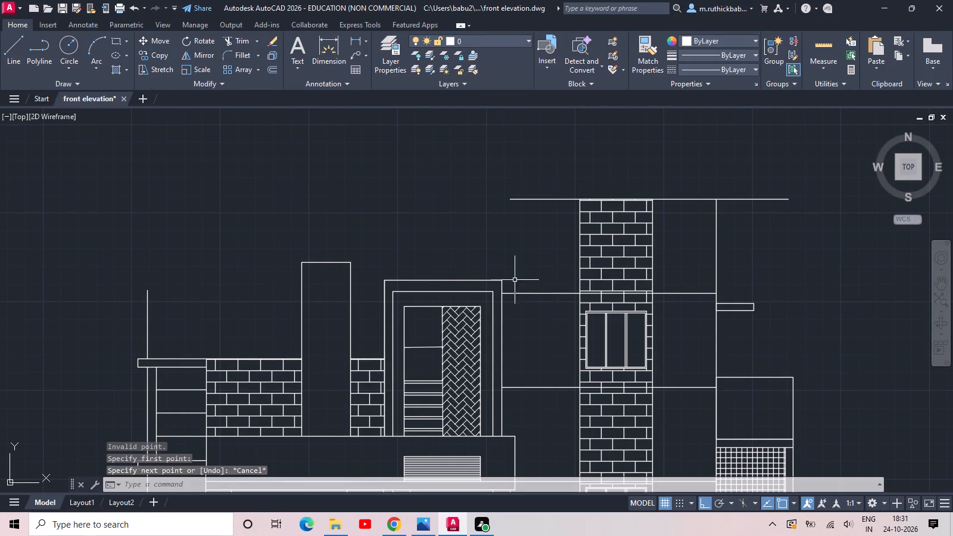
Draw a vertical line about 2'-6" high up from the herringbone panel frame's top edge, aligned with the inner frame's tower-side edge.
type("l")
key("space")
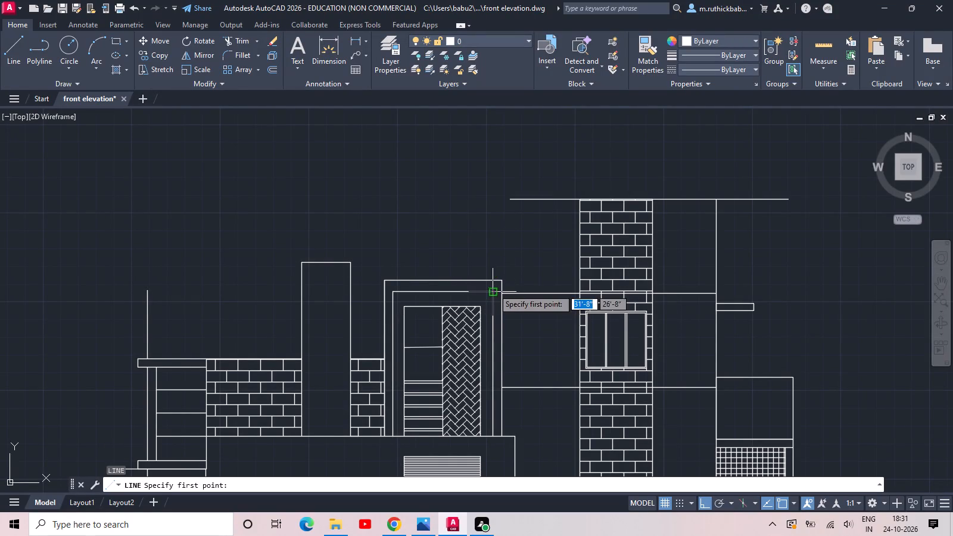
scroll(494, 292, "up", 3)
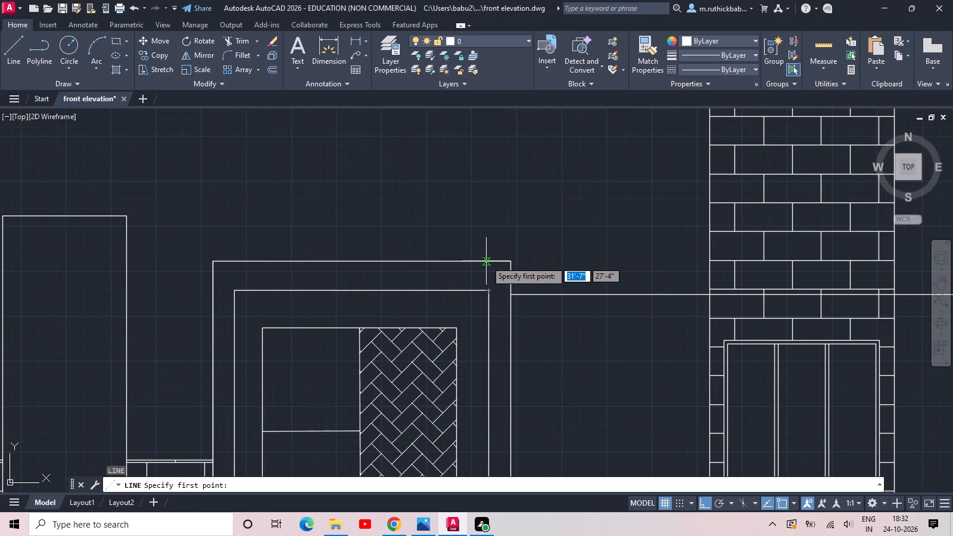
left_click(488, 261)
middle_click_drag(493, 147, 508, 249)
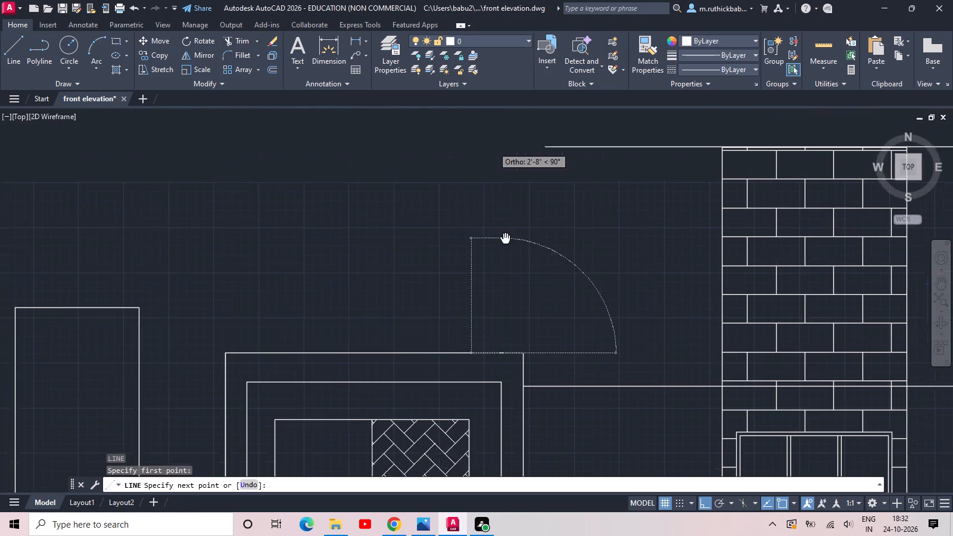
middle_click_drag(508, 249, 509, 252)
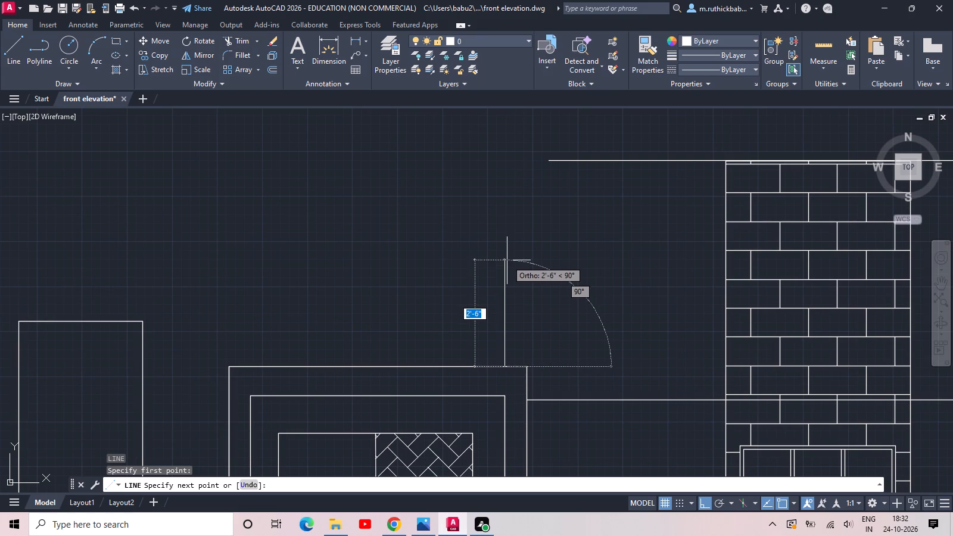
left_click(507, 260)
key("Escape")
With Ortho off, draw a sloping roof line about 20'-6" long from the far vertical line's top to the new vertical line's top.
scroll(400, 270, "down", 2)
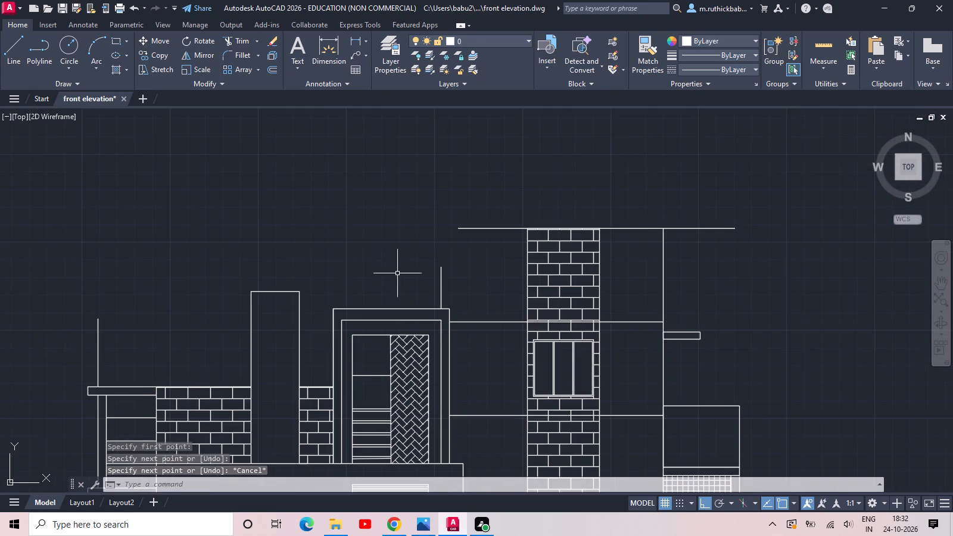
middle_click_drag(397, 273, 593, 260)
type("l tan")
key("space")
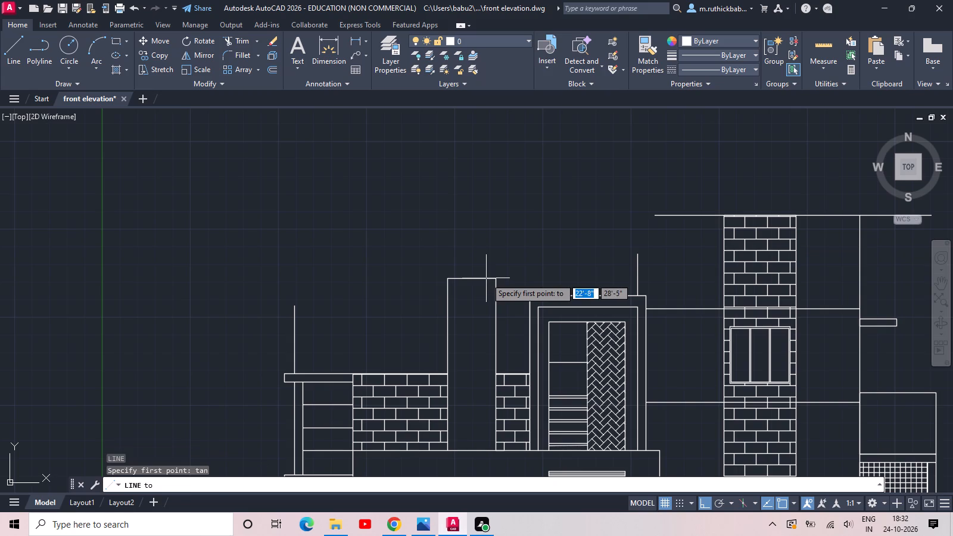
left_click(294, 307)
left_click(295, 307)
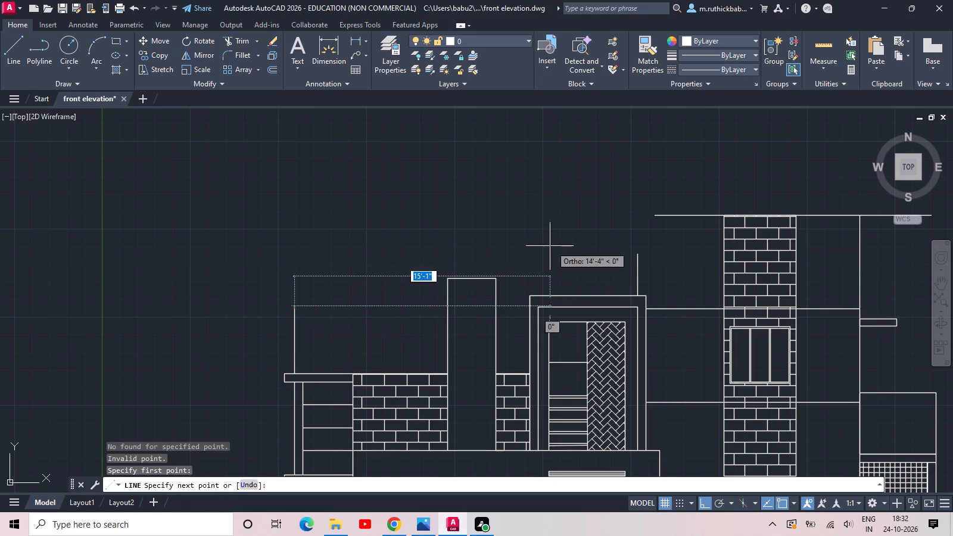
type("tan")
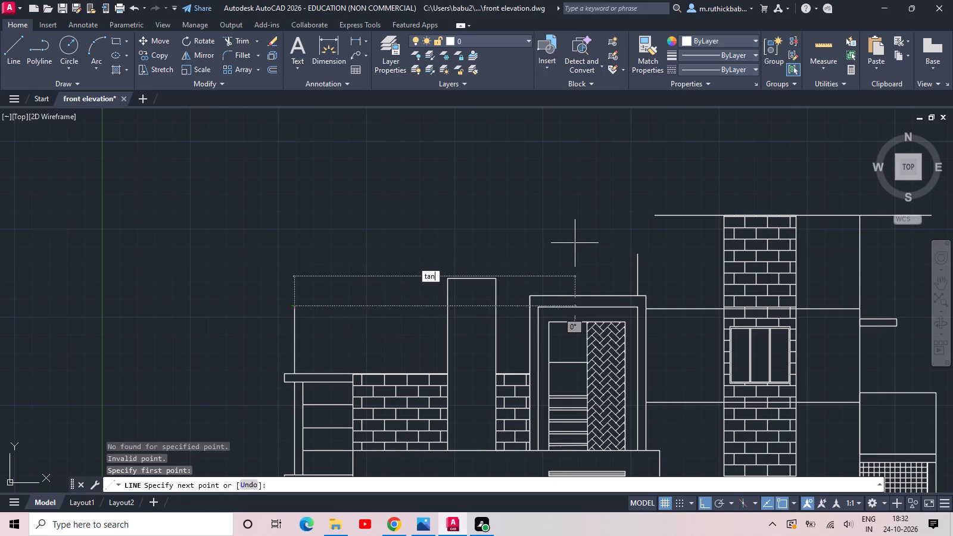
key("space")
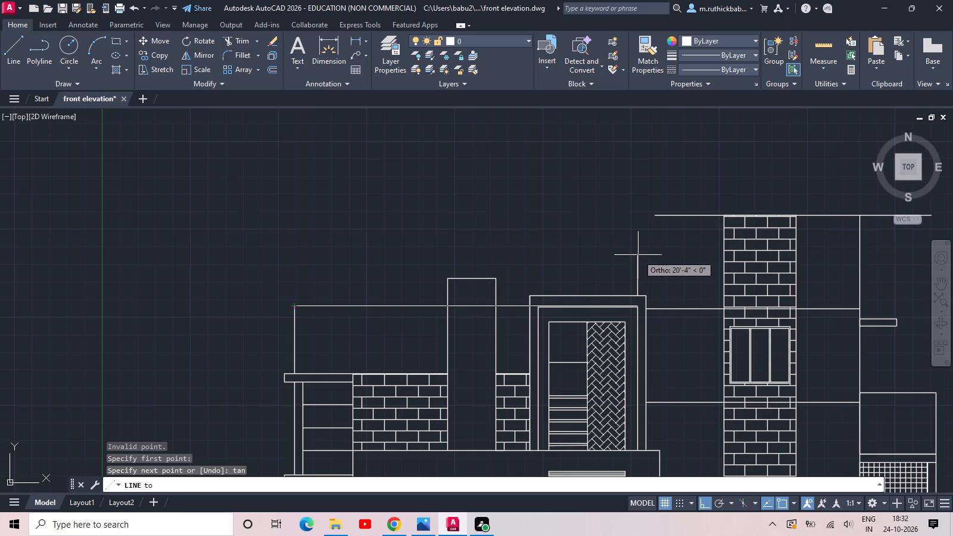
left_click(637, 254)
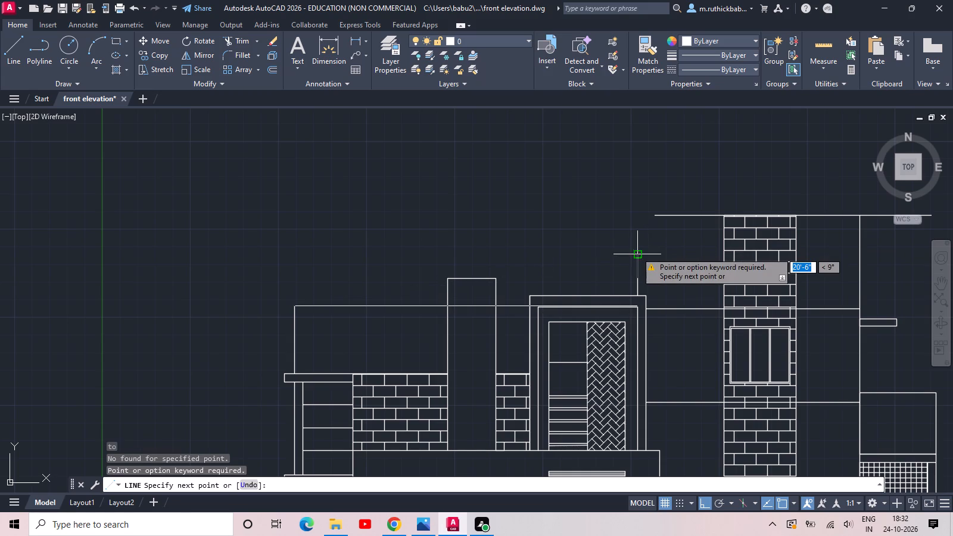
left_click(702, 497)
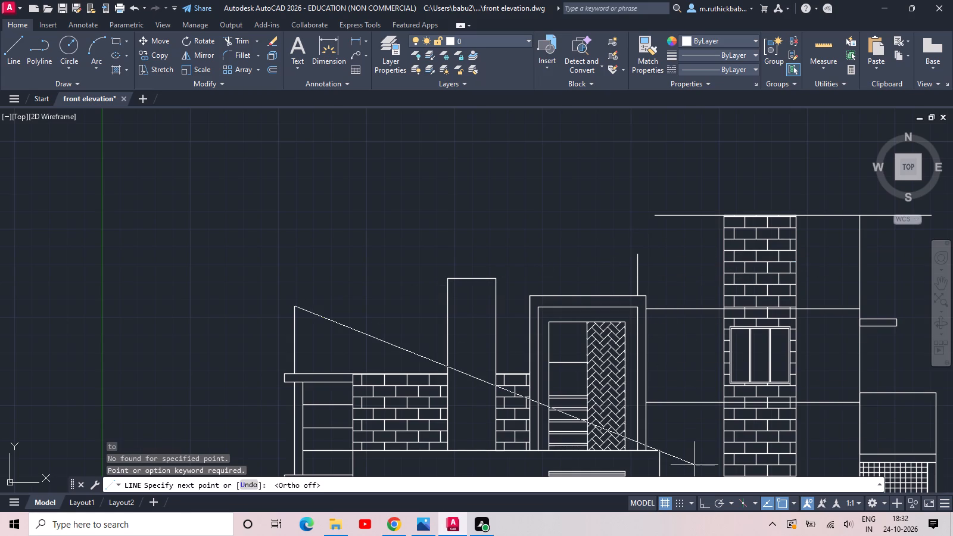
left_click(639, 257)
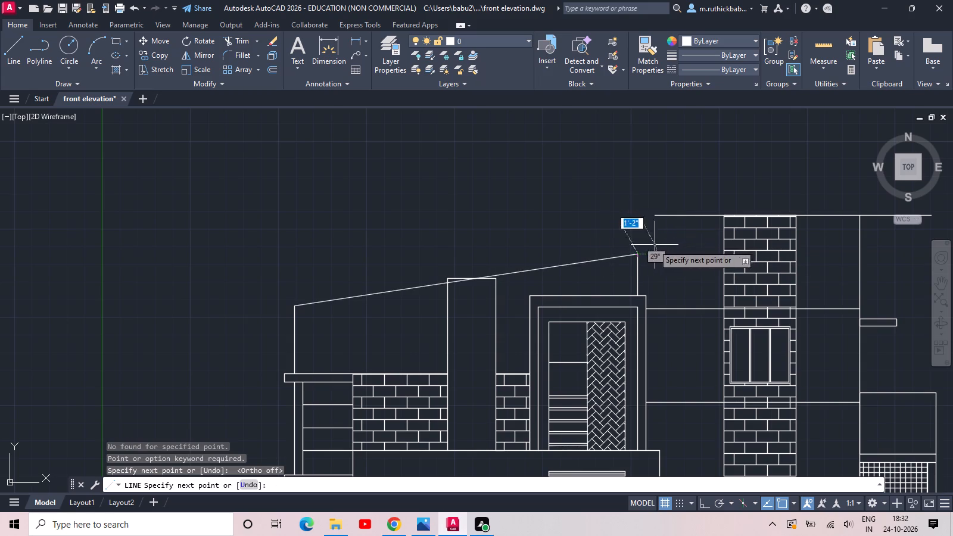
key("Escape")
Offset the sloping roof line 6" upward.
left_click(572, 272)
left_click(522, 238)
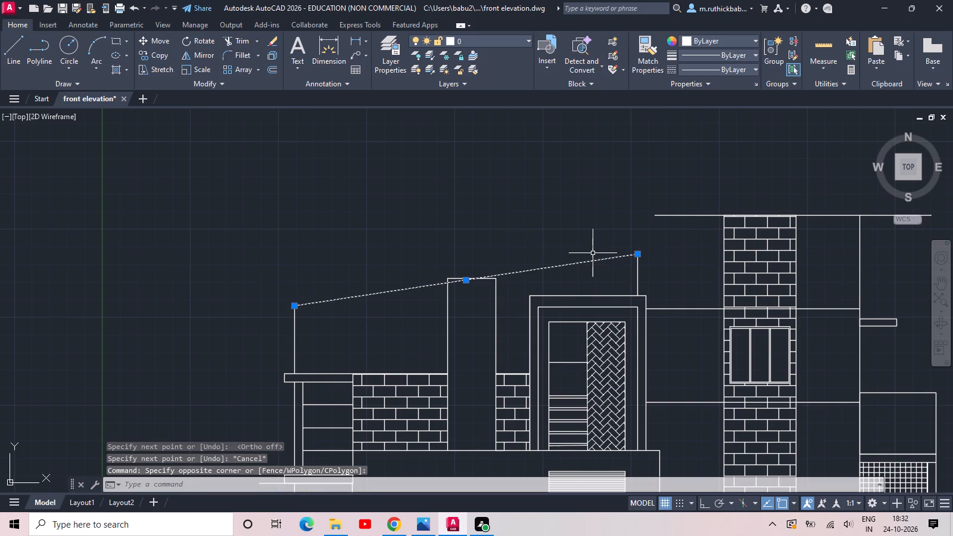
type("off")
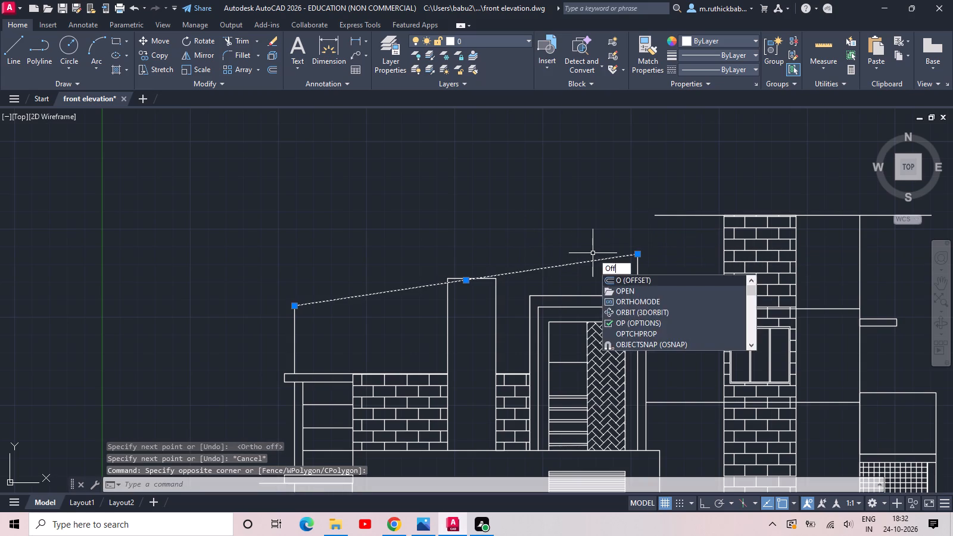
key("space")
type("6")
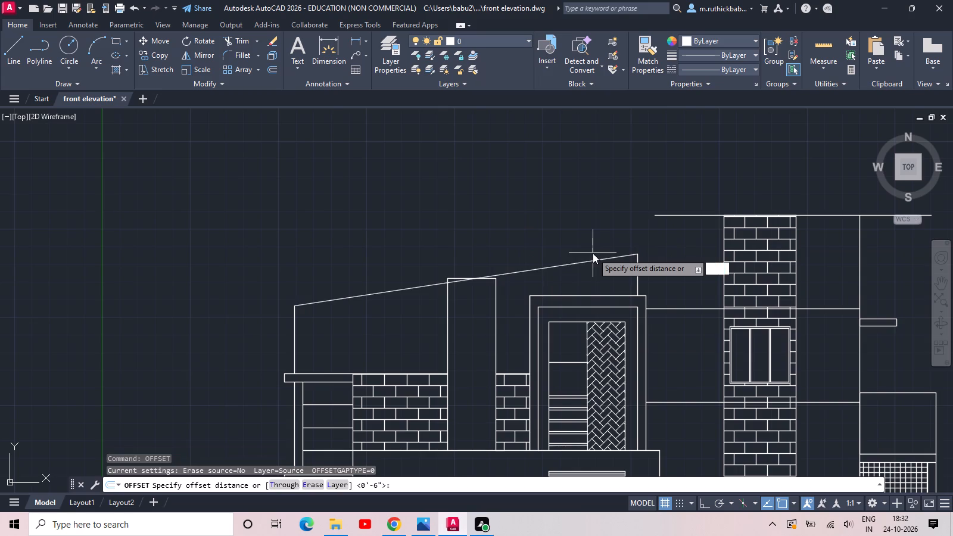
key("space")
left_click(571, 236)
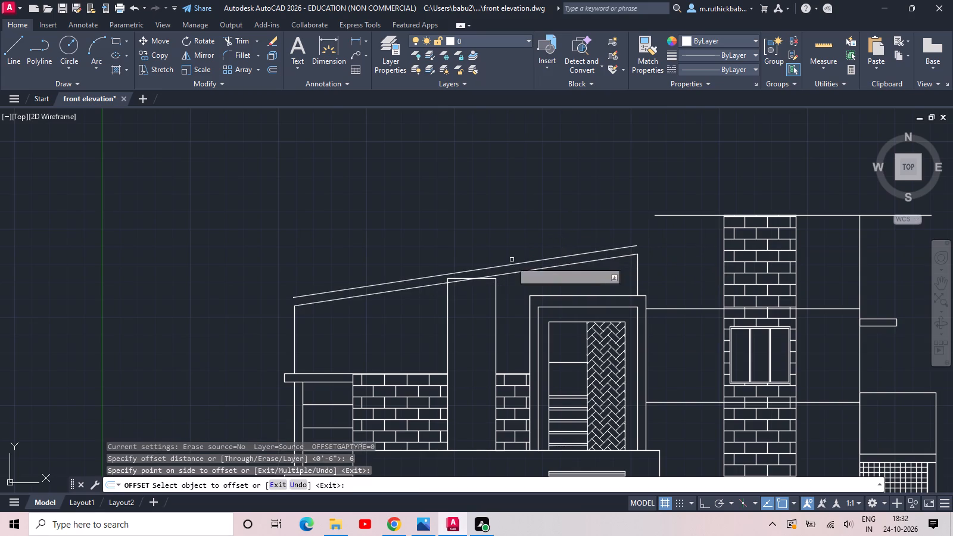
key("Escape")
Extend the plain pillar's tower-side vertical edge up to the lower sloping roof line.
scroll(477, 279, "up", 5)
scroll(537, 290, "down", 2)
key("e")
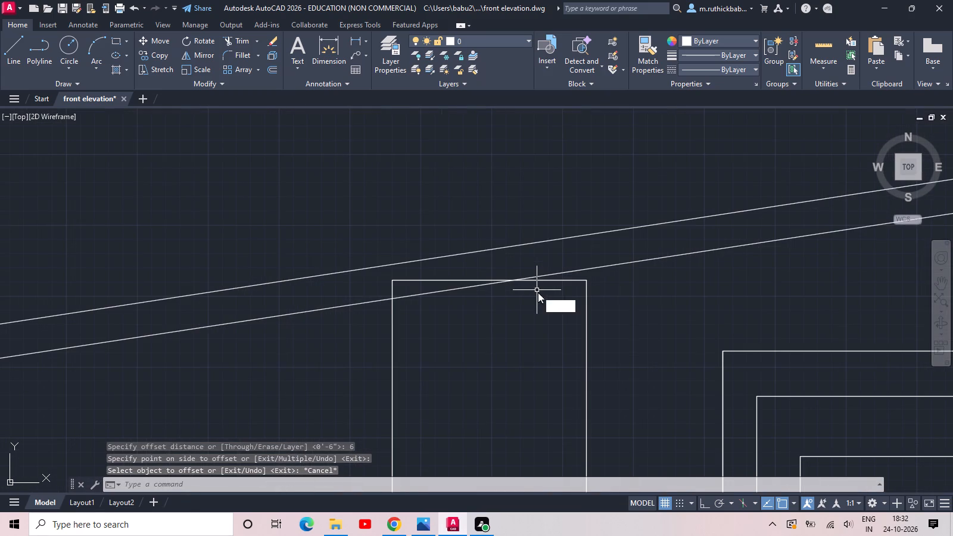
key("x")
key("space")
key("space")
left_click(599, 290)
left_click(573, 298)
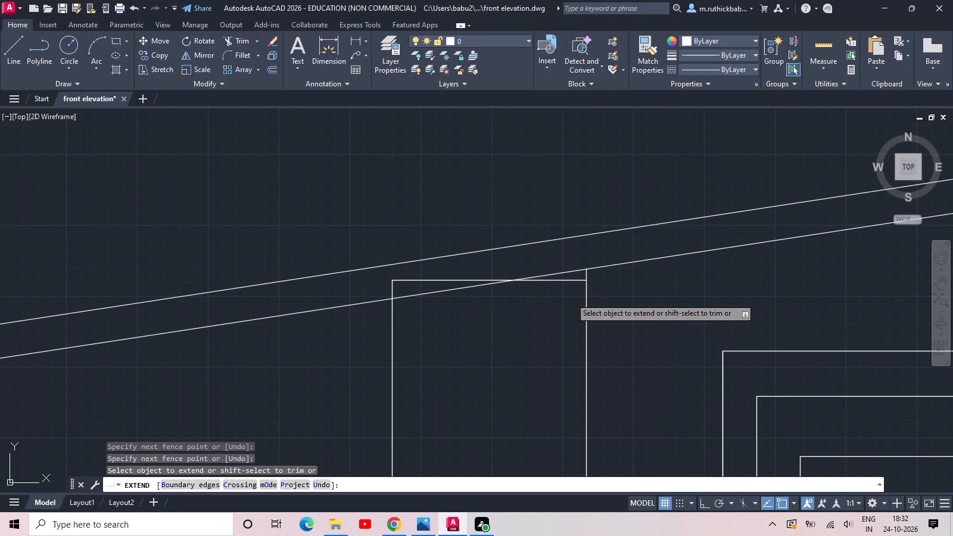
key("Escape")
Erase the plain pillar's top edge and trim its far vertical edge back to the lower sloping roof line.
left_click(479, 282)
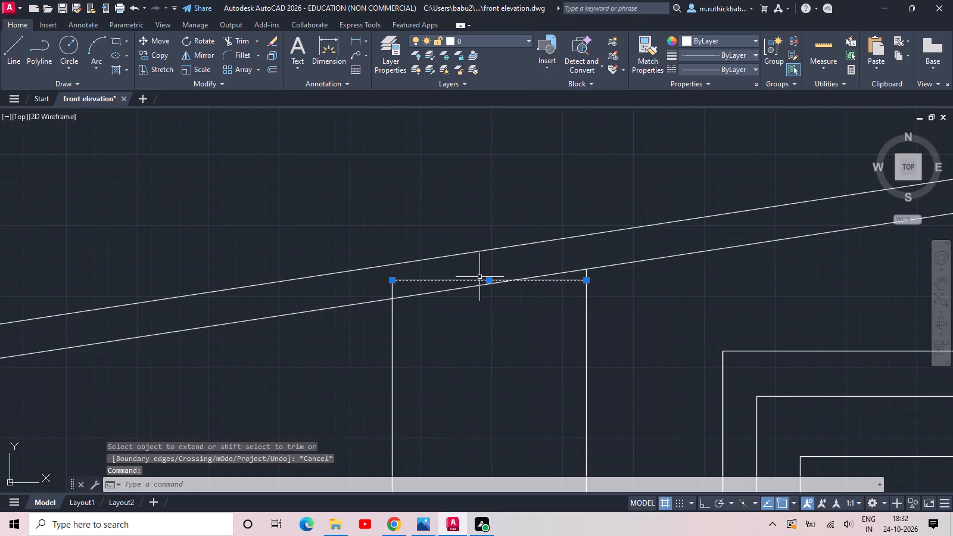
key("Delete")
type("tr")
key("space")
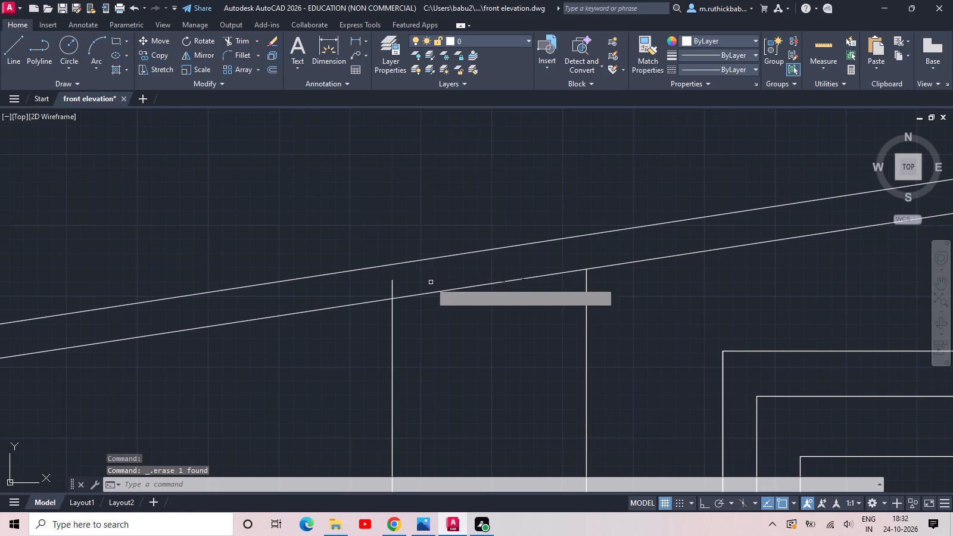
key("space")
left_click_drag(430, 282, 421, 283)
left_click(381, 295)
scroll(375, 286, "down", 1)
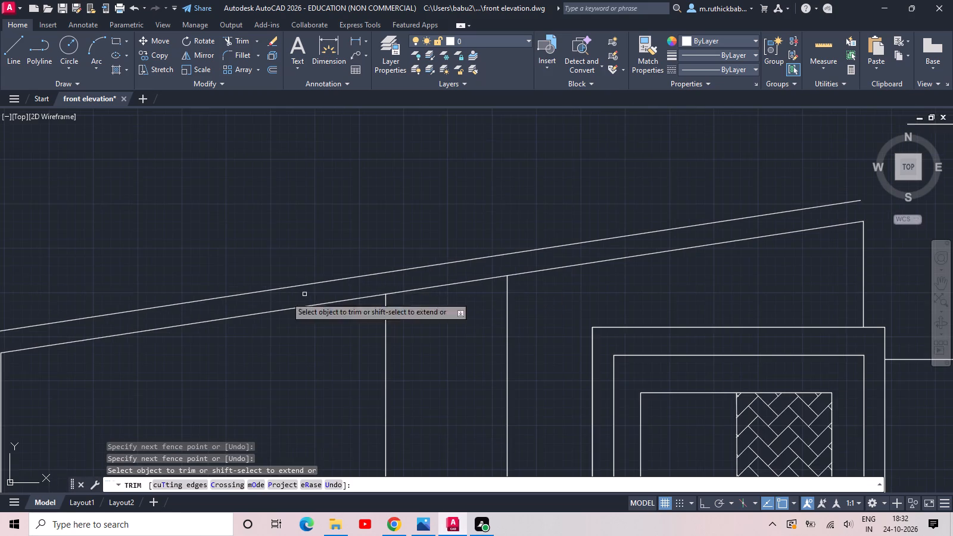
middle_click_drag(207, 316, 802, 283)
key("Escape")
key("Escape")
Extend the vertical line at the roof's low end up to the upper sloping roof line.
type("ex")
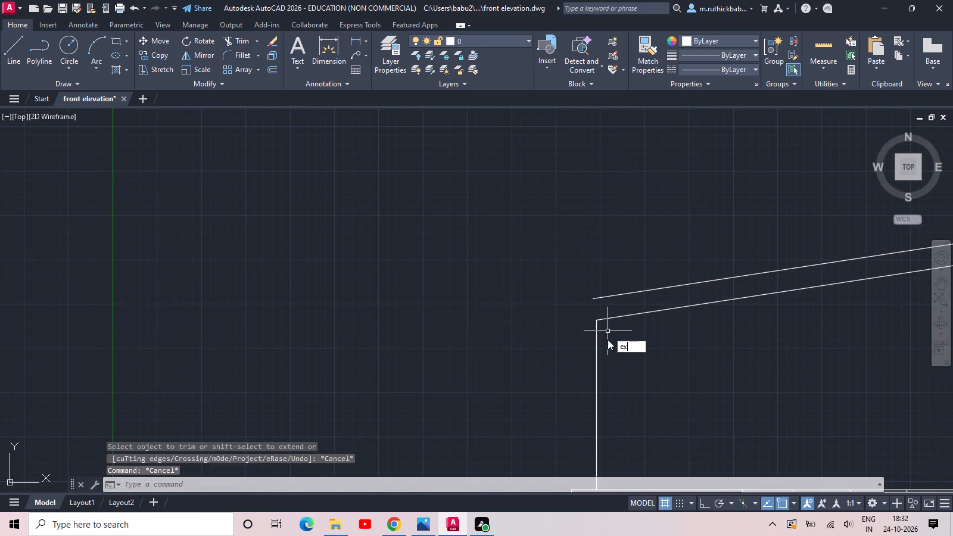
key("space")
key("space")
left_click(610, 340)
left_click(584, 338)
key("Escape")
Trim the short overhang of the upper sloping roof line beyond the low-end vertical line.
scroll(593, 318, "up", 3)
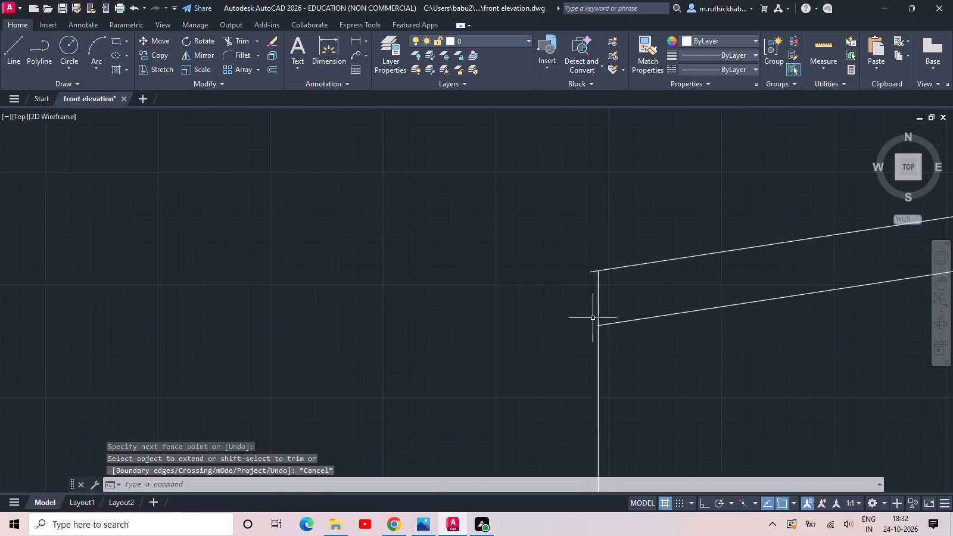
type("tr")
key("space")
key("space")
left_click(590, 270)
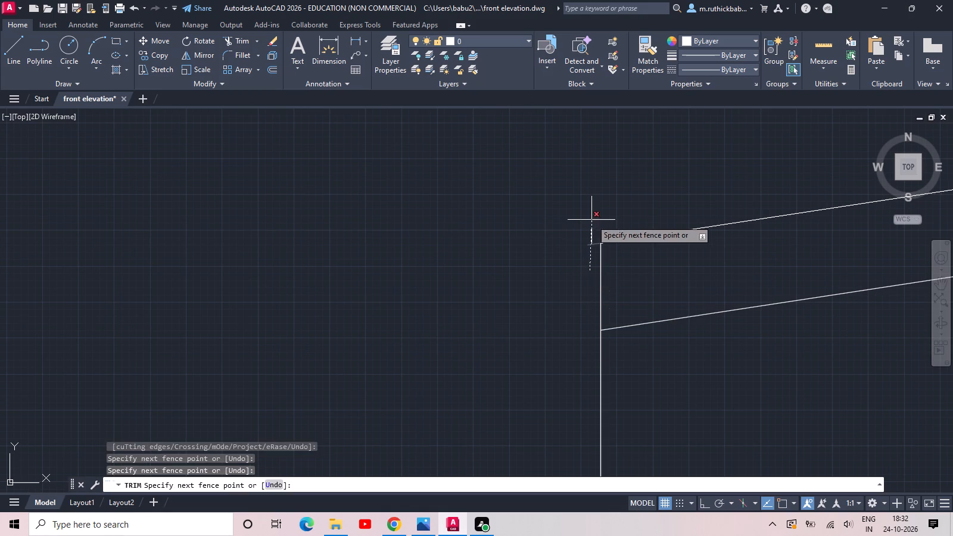
left_click(591, 220)
scroll(591, 220, "down", 3)
key("Escape")
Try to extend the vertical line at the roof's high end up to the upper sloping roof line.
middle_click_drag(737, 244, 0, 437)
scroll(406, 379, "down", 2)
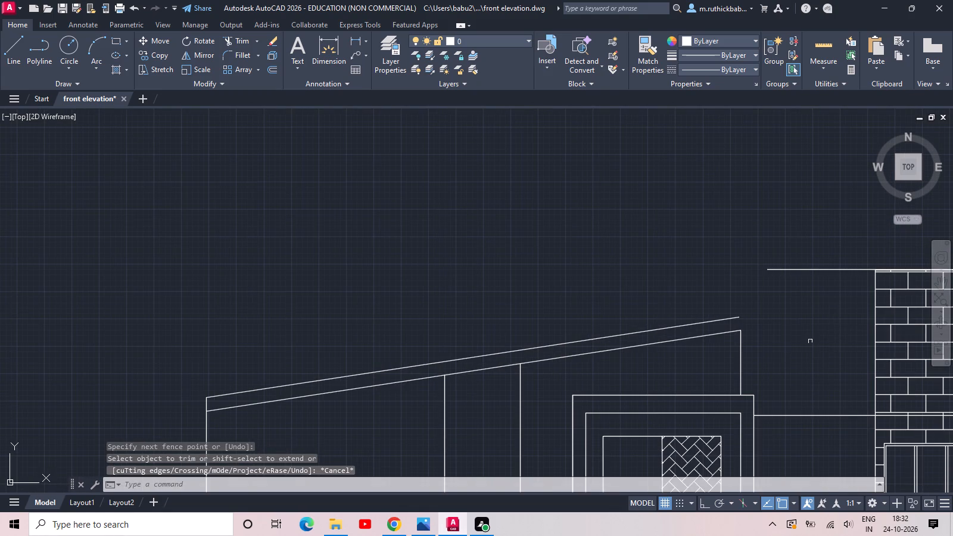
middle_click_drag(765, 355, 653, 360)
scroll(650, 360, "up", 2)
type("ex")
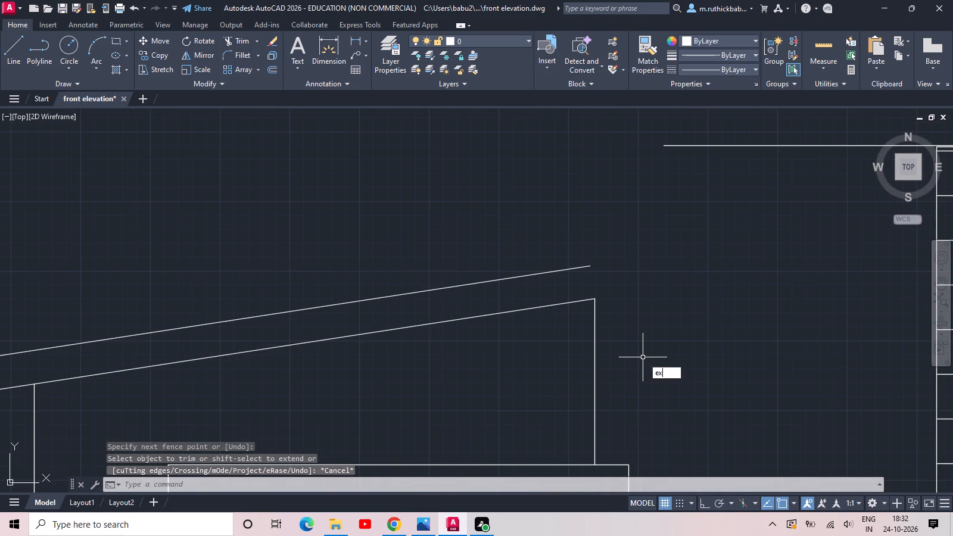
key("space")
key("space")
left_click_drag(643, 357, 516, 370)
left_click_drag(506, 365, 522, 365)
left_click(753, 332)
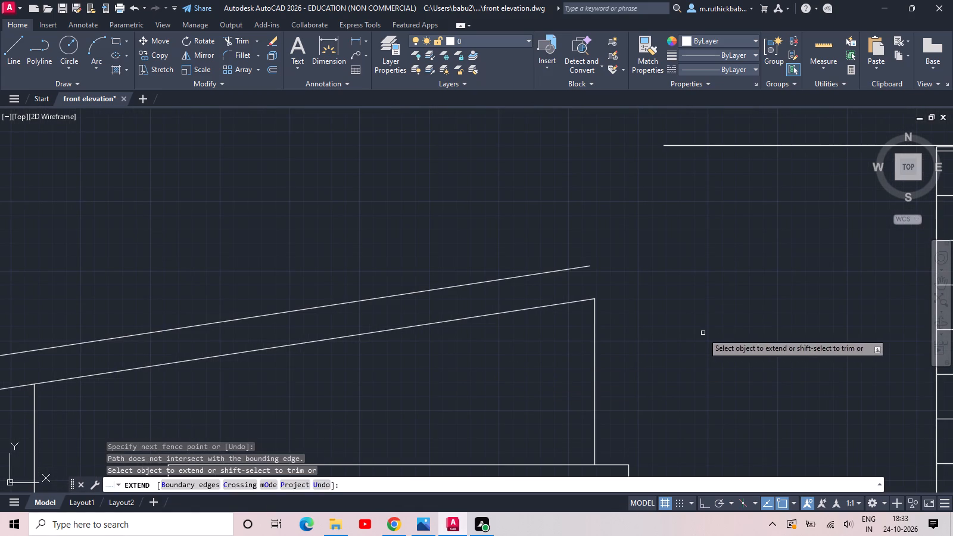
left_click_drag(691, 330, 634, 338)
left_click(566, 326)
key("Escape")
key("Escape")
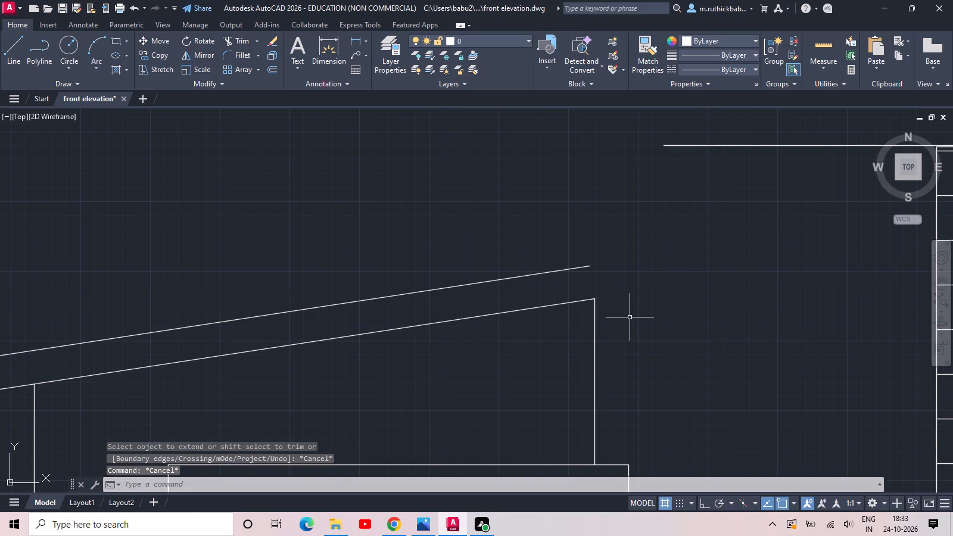
Stretch the top of the roof's high-end vertical line straight up about 2'-4", close to the brick tower's top level.
middle_click_drag(630, 308, 583, 316)
left_click(648, 152)
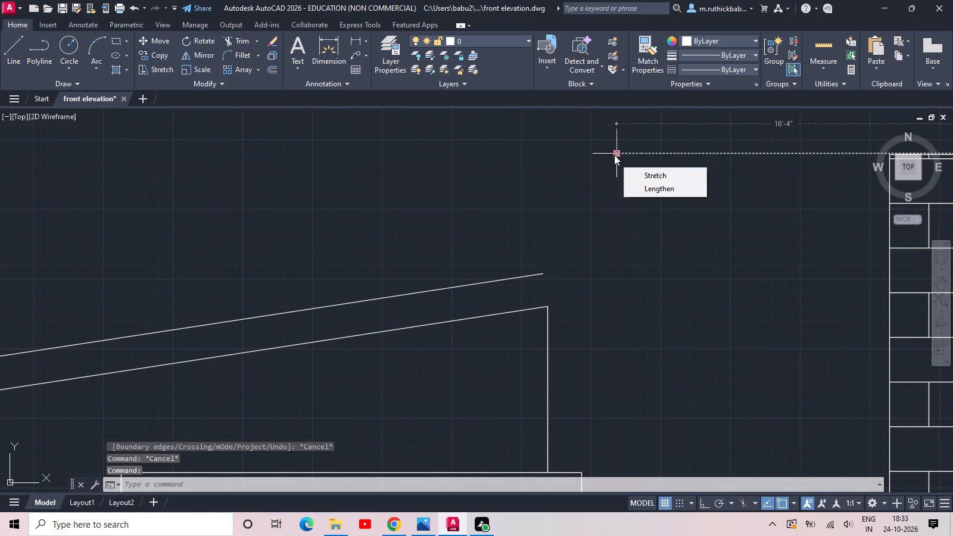
scroll(625, 195, "down", 1)
left_click(577, 291)
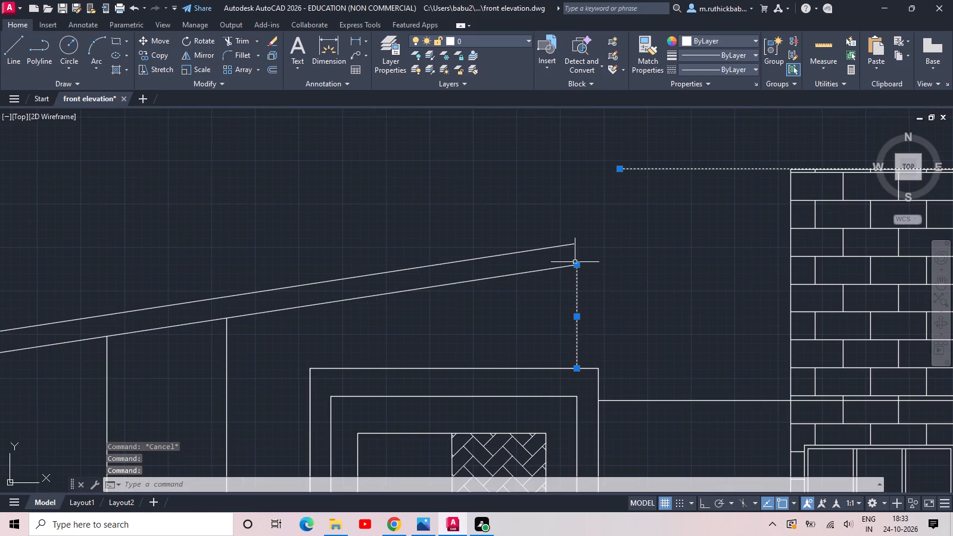
left_click(576, 267)
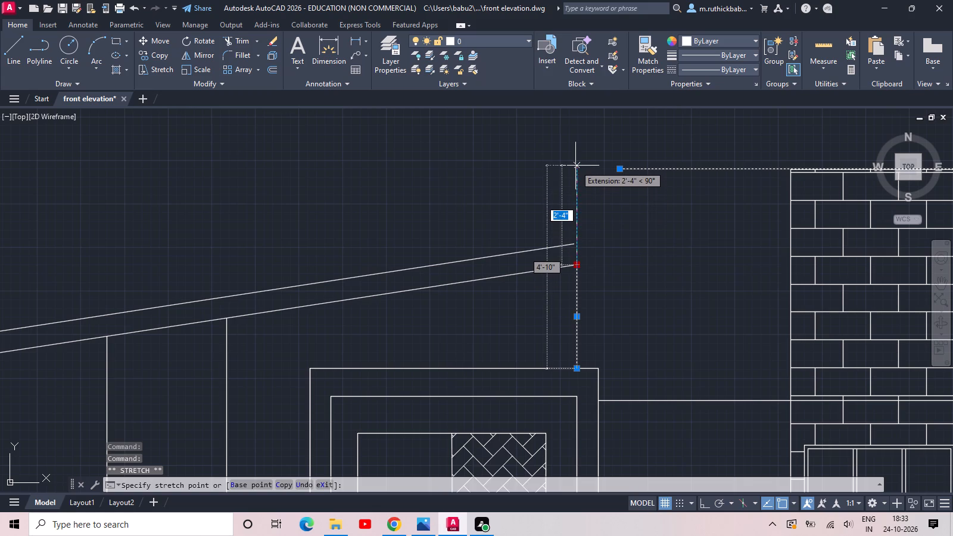
left_click(575, 166)
key("Escape")
Delete the long horizontal line running along the brick tower's top level.
middle_click_drag(629, 210, 569, 226)
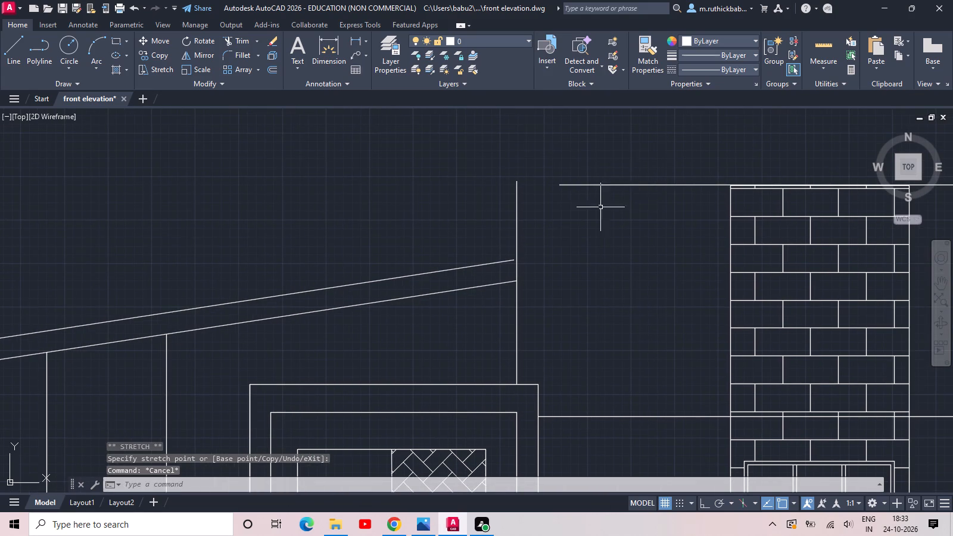
left_click_drag(658, 192, 628, 177)
left_click(585, 148)
scroll(610, 203, "down", 1)
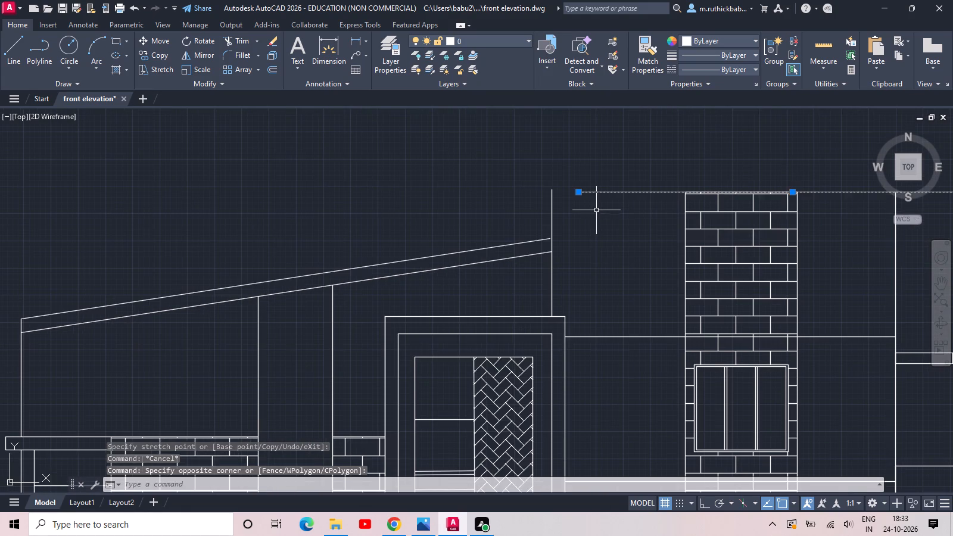
key("Delete")
Draw a sloping line about 13'-3" long from the stretched vertical's top down across the tower to the vertical line beyond it.
middle_click_drag(611, 220, 503, 245)
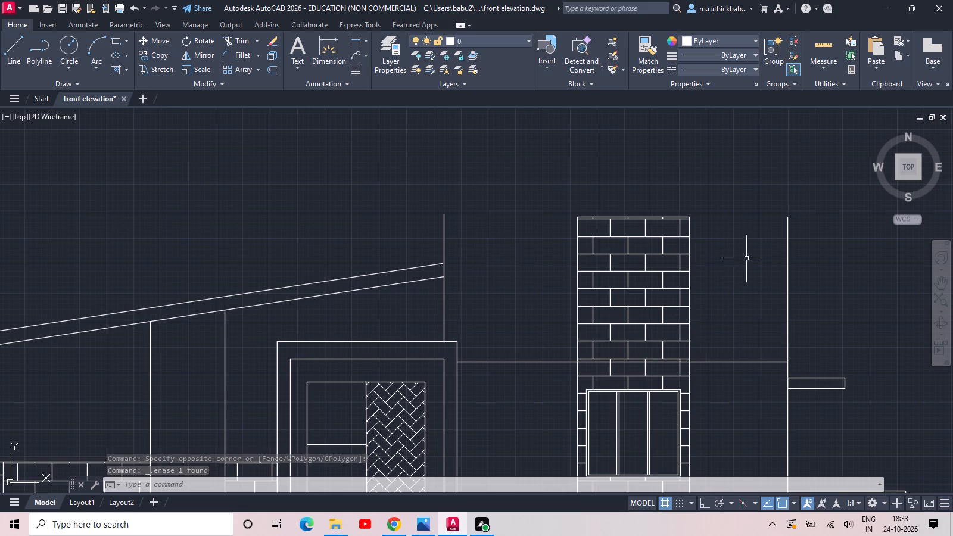
type("l")
key("space")
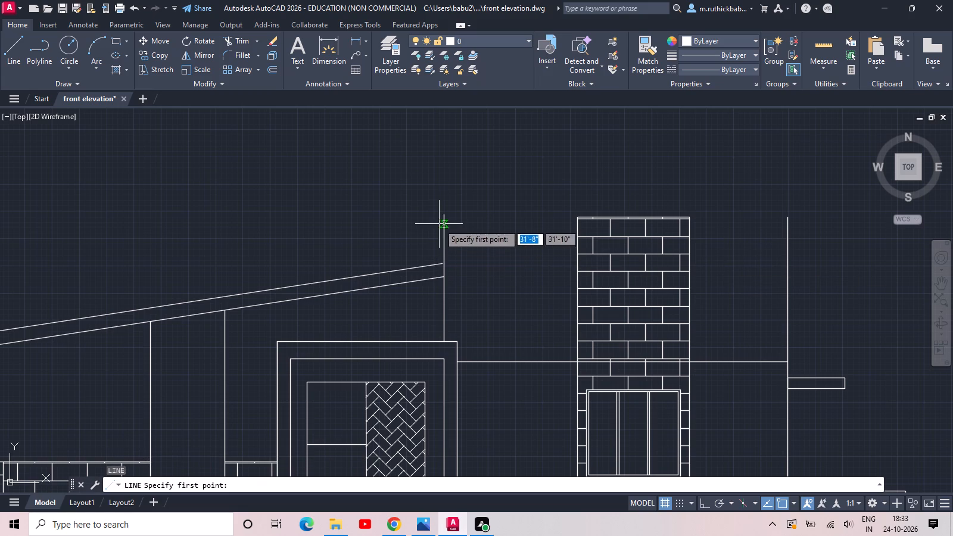
left_click(441, 217)
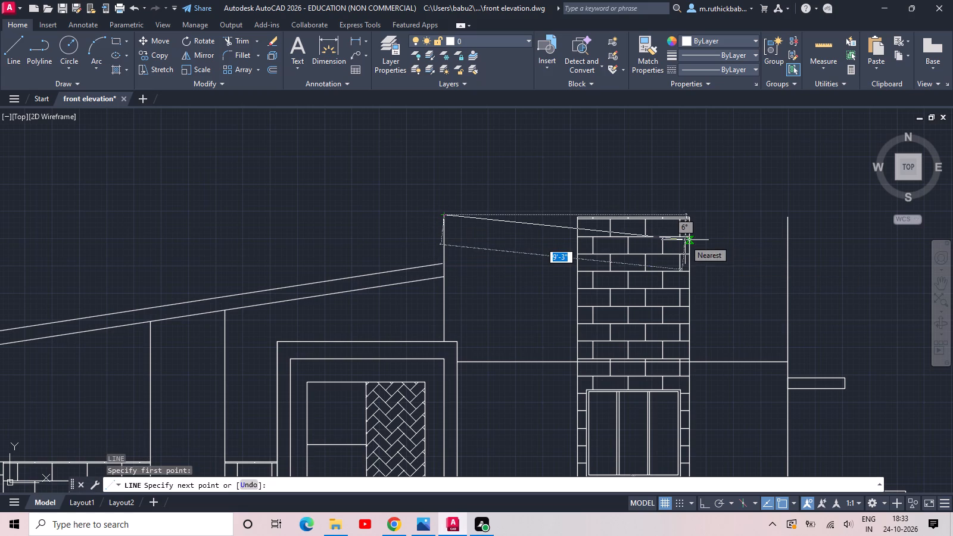
type("ta")
key("n")
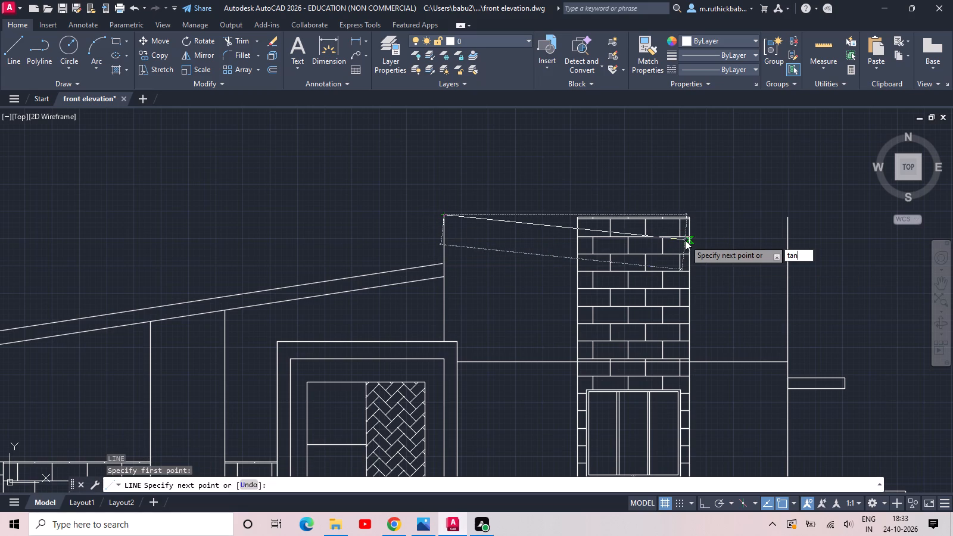
key("space")
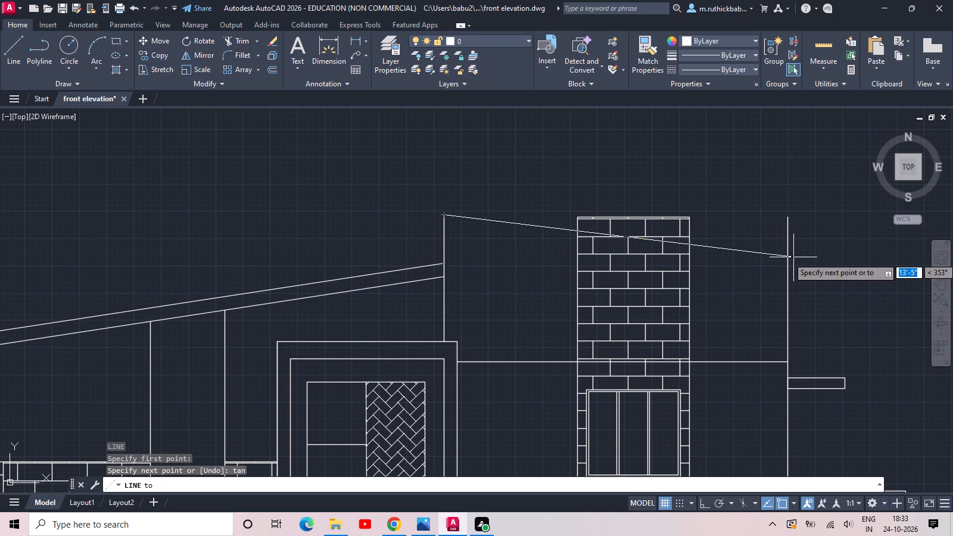
left_click(789, 258)
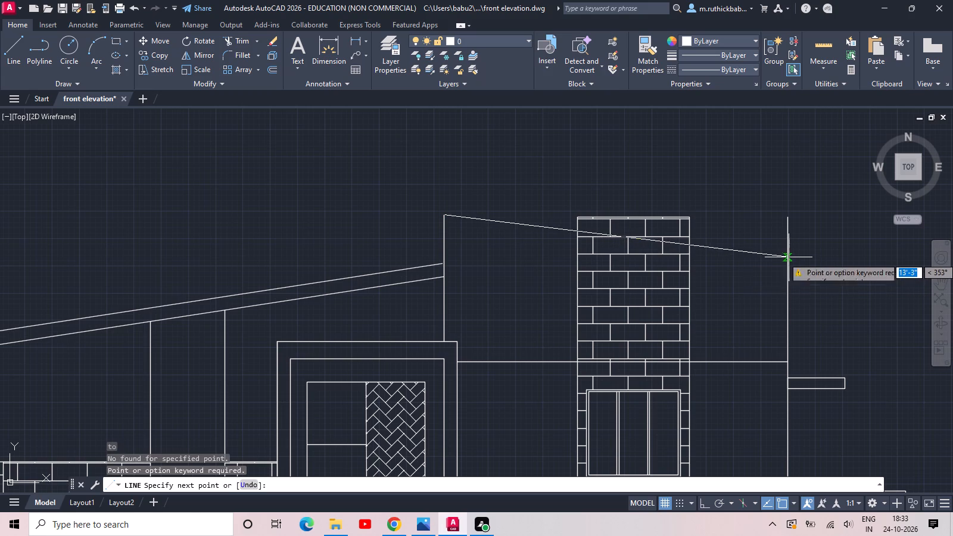
left_click(789, 257)
key("Escape")
Offset the new sloping line across the tower 6" upward.
left_click_drag(763, 241, 763, 244)
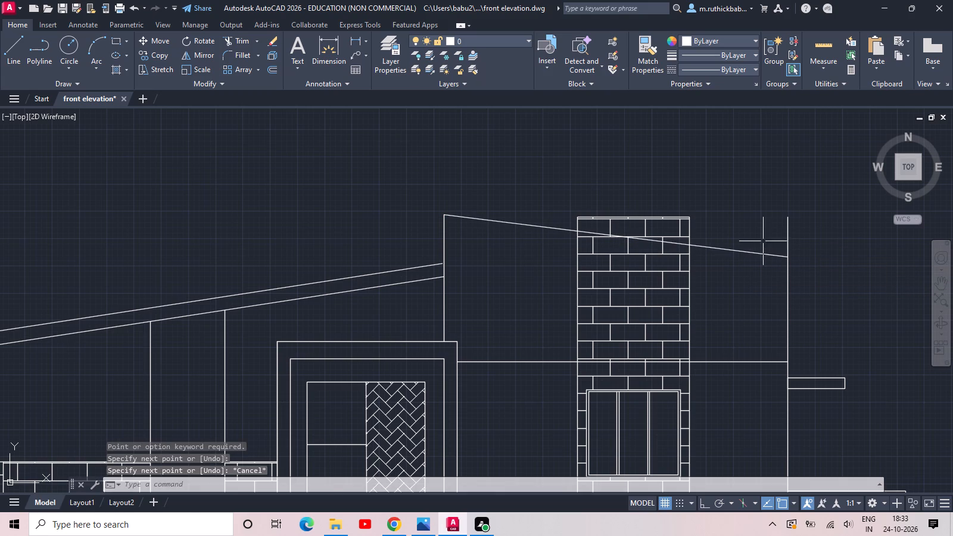
left_click_drag(763, 244, 762, 251)
left_click(745, 272)
type("off")
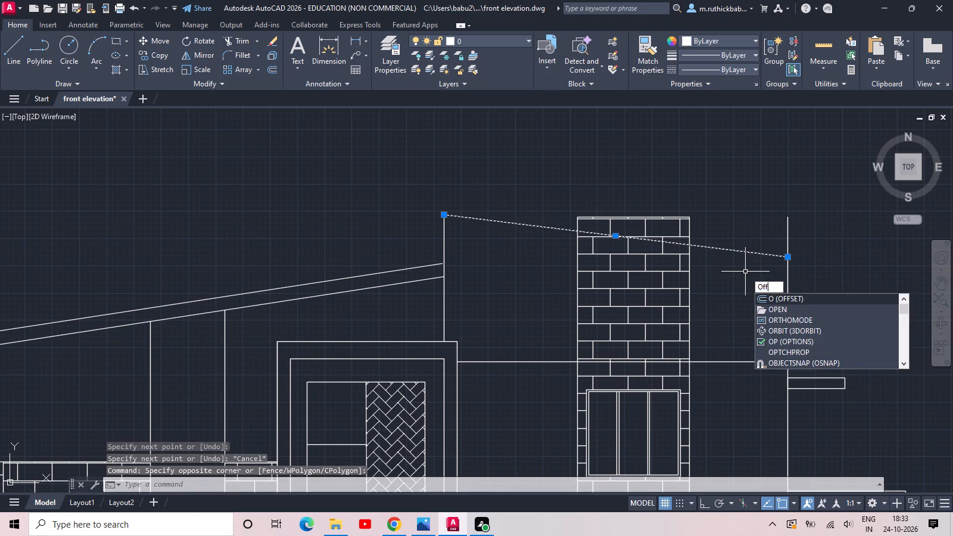
key("space")
key("space")
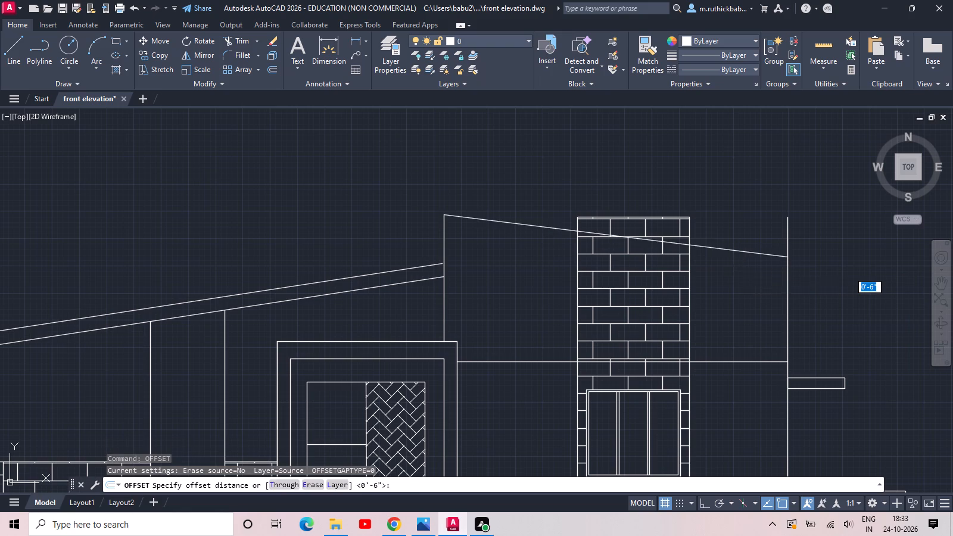
left_click(758, 208)
key("Escape")
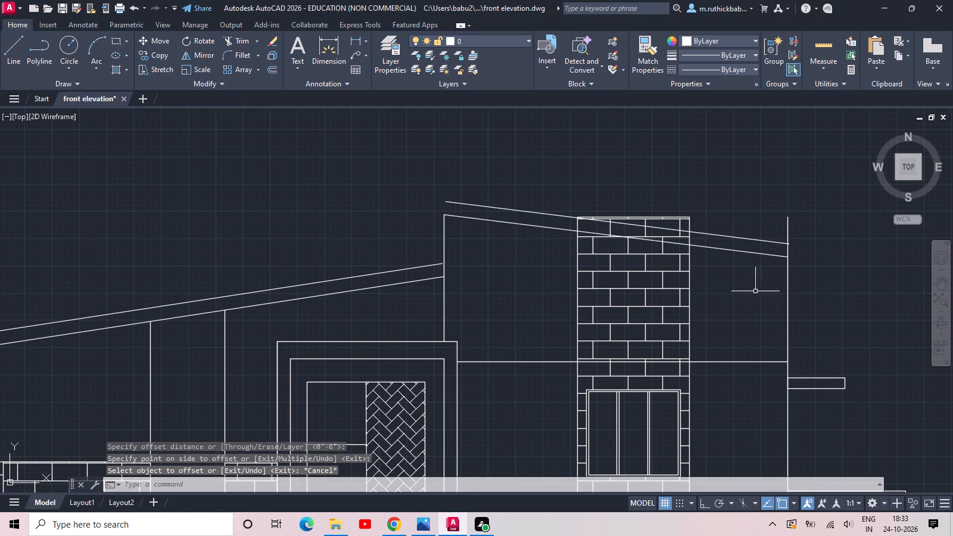
Trim the vertical line beyond the tower where it rises above the upper of the two new sloping lines.
key("t")
type("r")
key("space")
key("space")
left_click_drag(816, 234, 805, 233)
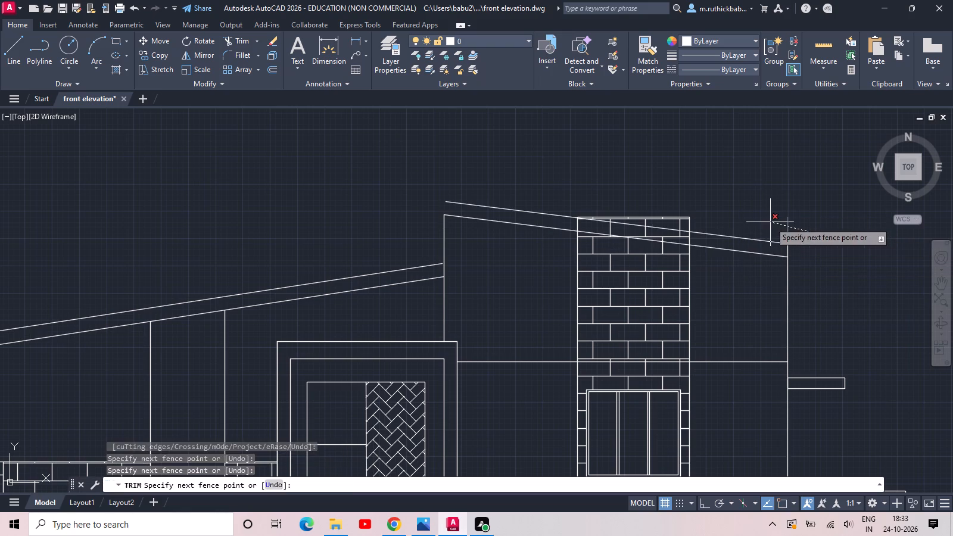
left_click(770, 222)
key("Escape")
key("Escape")
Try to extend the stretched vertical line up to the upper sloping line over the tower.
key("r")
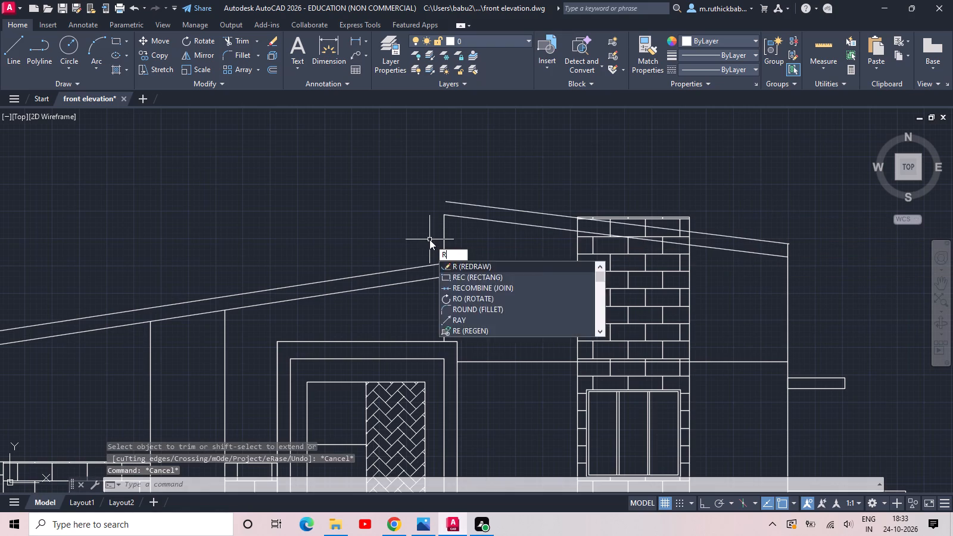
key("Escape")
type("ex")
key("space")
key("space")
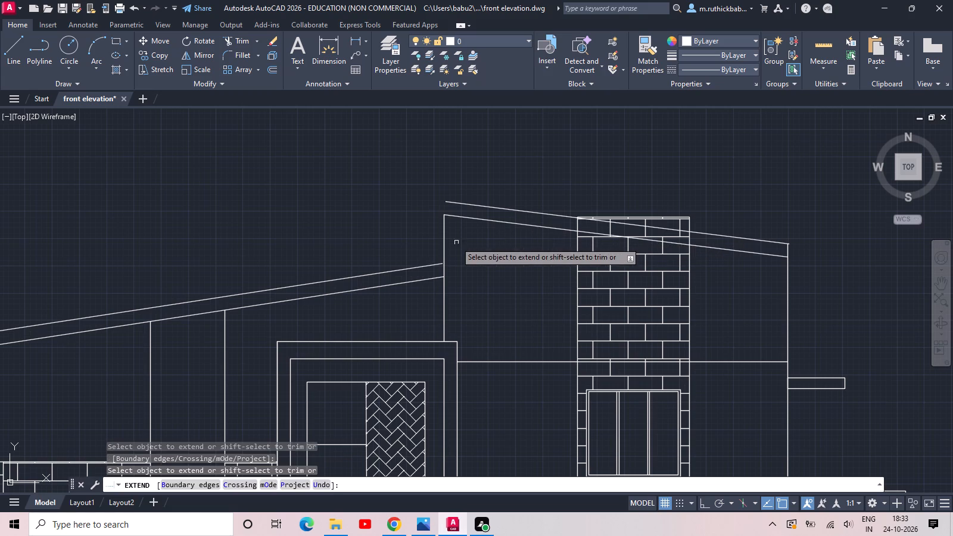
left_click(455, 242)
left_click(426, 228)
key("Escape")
Fillet the stretched vertical line and the upper sloping line over the tower into a sharp corner with radius 0.
scroll(453, 222, "up", 3)
middle_click_drag(446, 205, 444, 210)
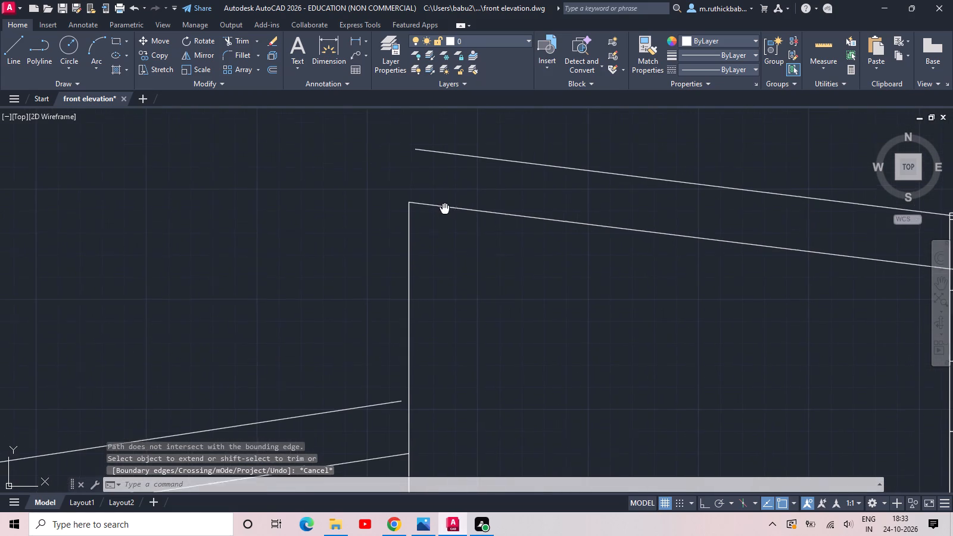
middle_click_drag(444, 210, 444, 213)
key("f")
key("space")
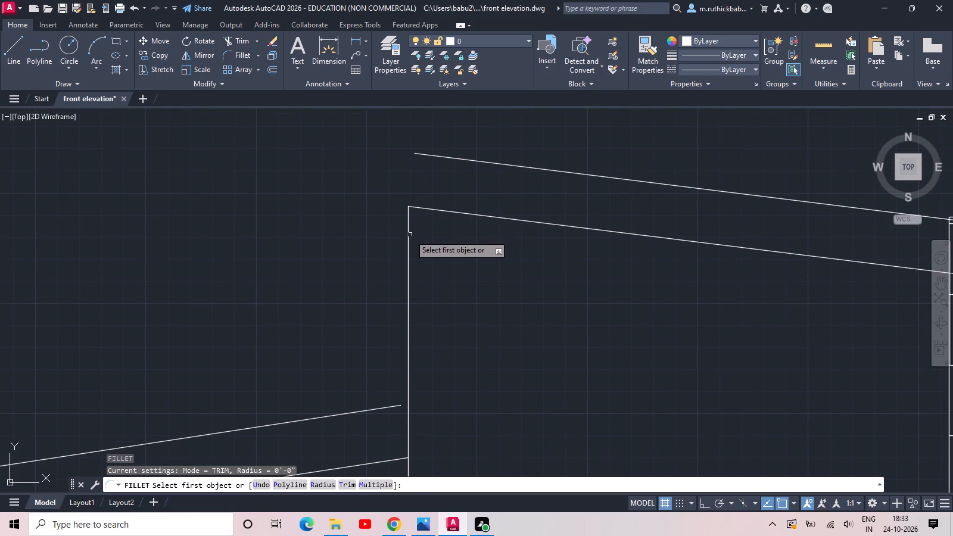
left_click(408, 239)
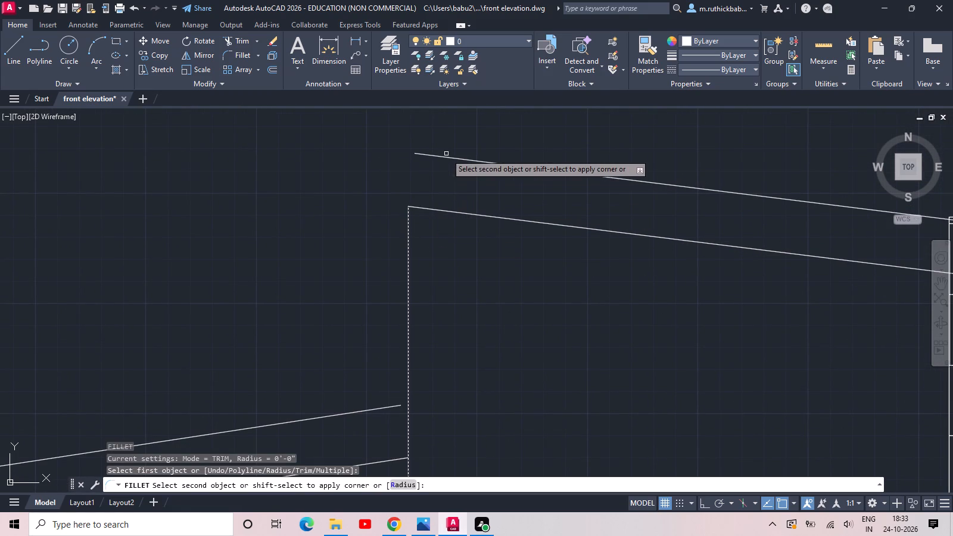
left_click(445, 157, "shift")
key("Escape")
Explode the brick hatch of the tower into separate lines.
scroll(465, 247, "down", 1)
scroll(635, 273, "down", 1)
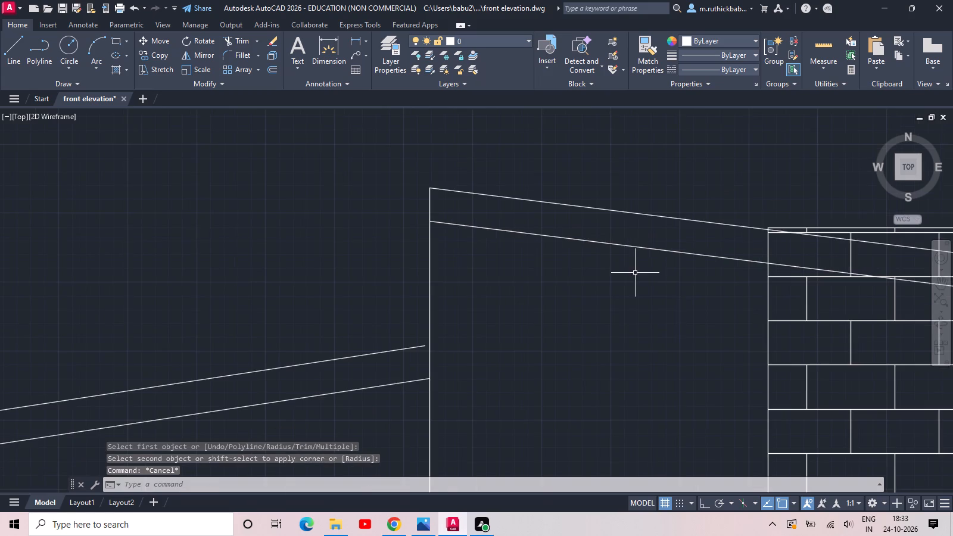
middle_click_drag(720, 276, 404, 277)
left_click(519, 335)
left_click(448, 288)
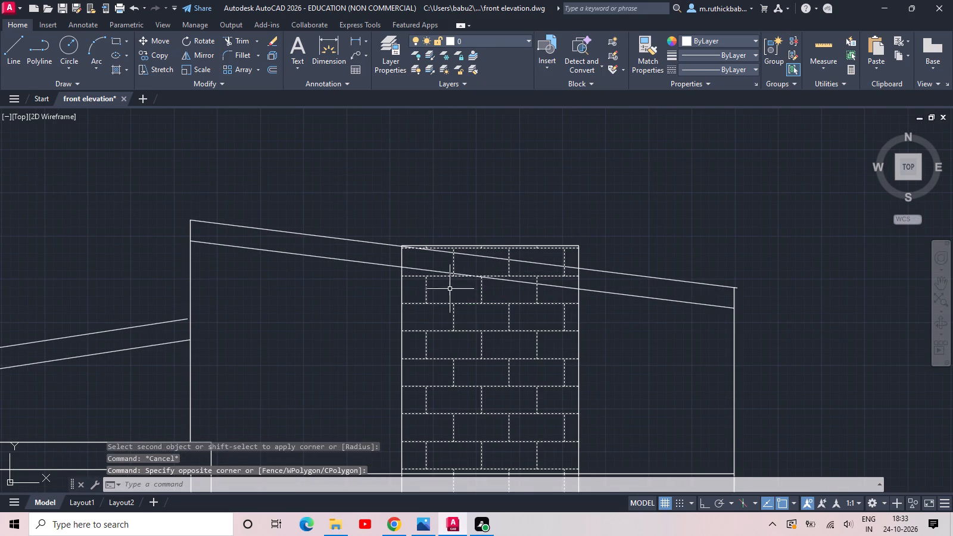
key("x")
key("space")
Trim the exploded brick lines and tower edges lying between the two sloping roof lines over the tower.
type("tr")
key("space")
key("space")
left_click(391, 257)
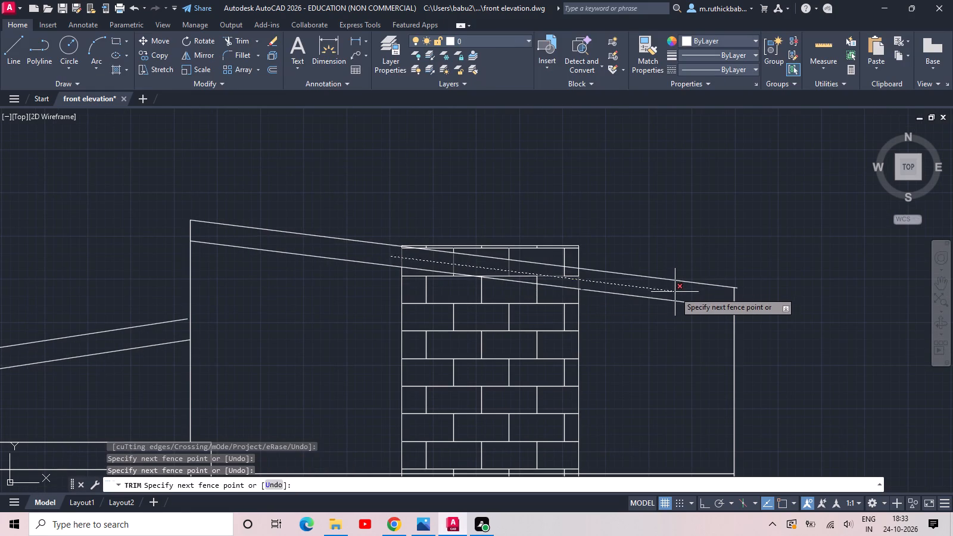
left_click(675, 294)
scroll(585, 283, "up", 2)
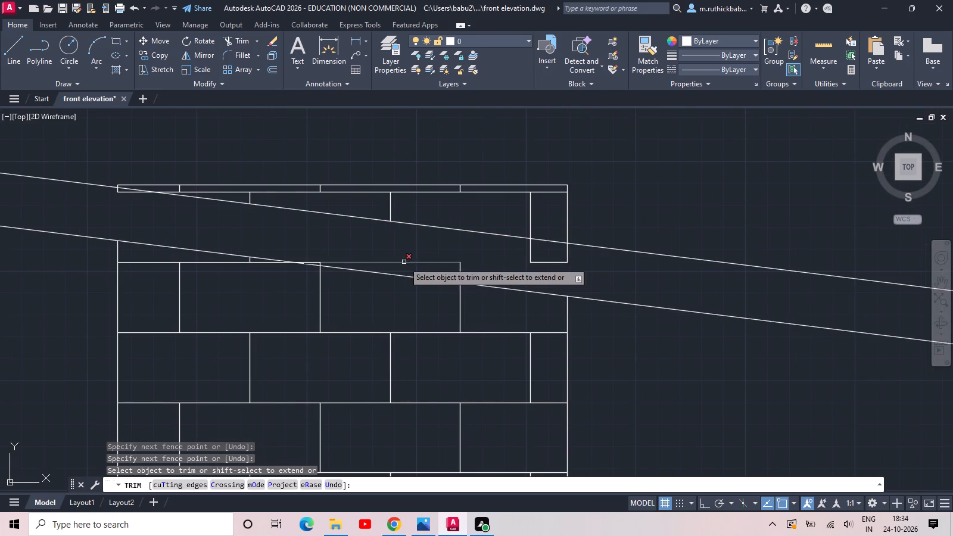
left_click(397, 254)
left_click(507, 279)
left_click(504, 247)
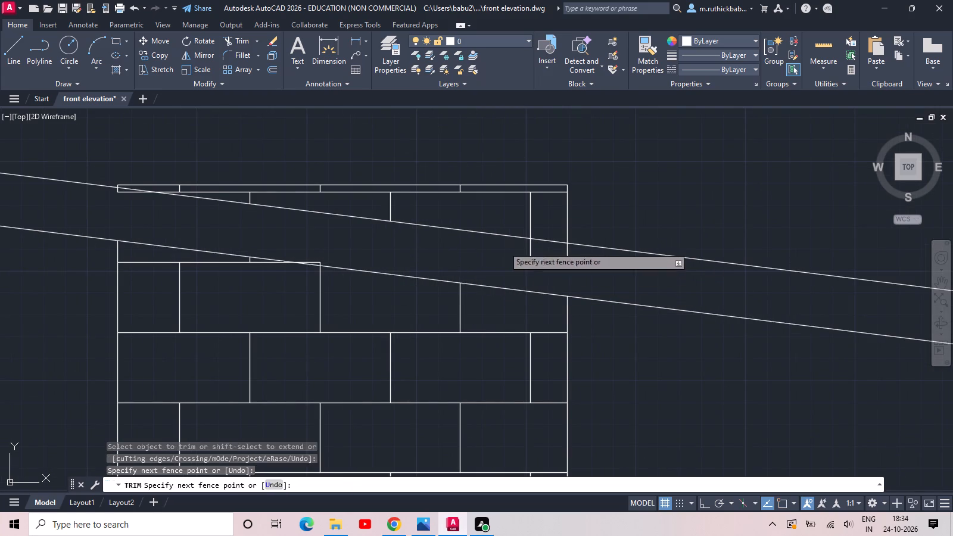
left_click(621, 261)
left_click_drag(584, 270, 566, 271)
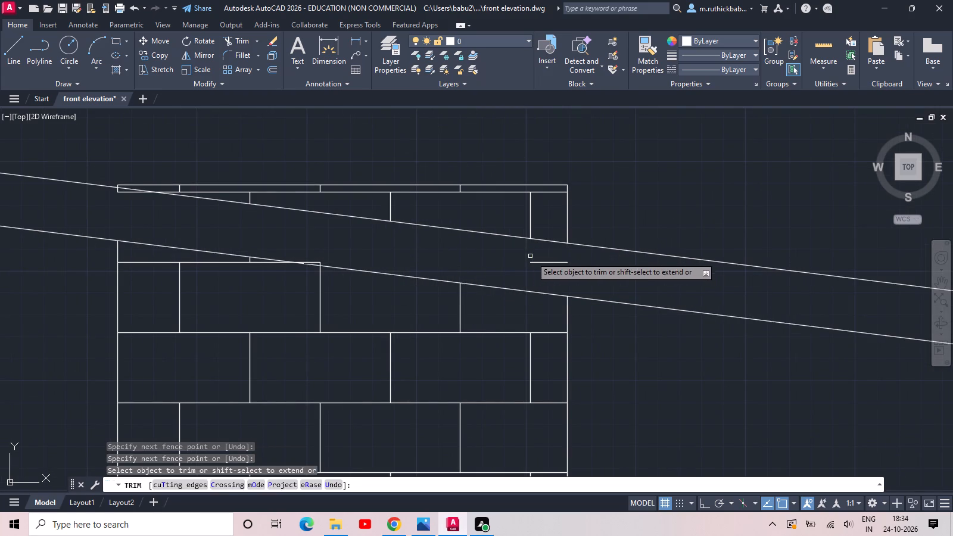
key("Escape")
Delete the leftover short horizontal brick line between the two sloping roof lines over the tower.
left_click_drag(499, 247, 526, 256)
left_click(585, 280)
key("Delete")
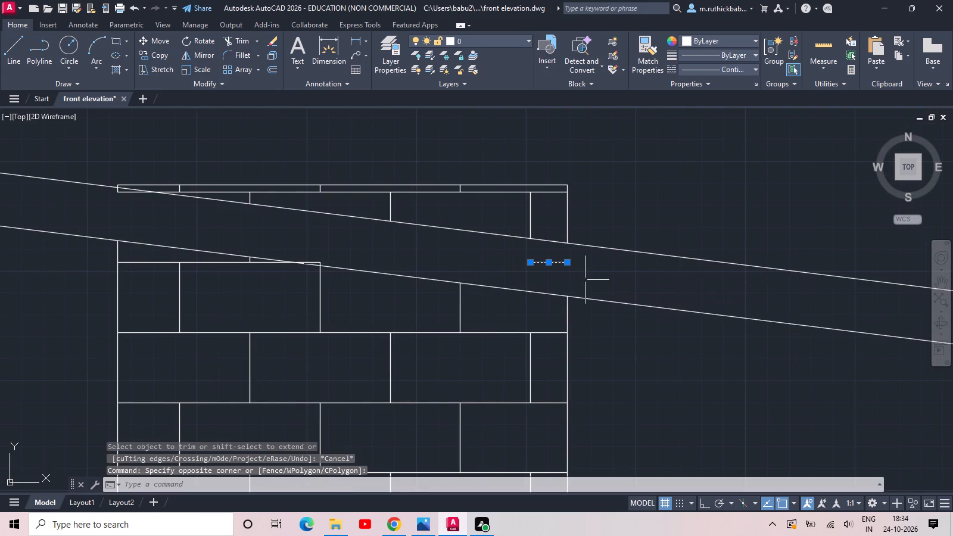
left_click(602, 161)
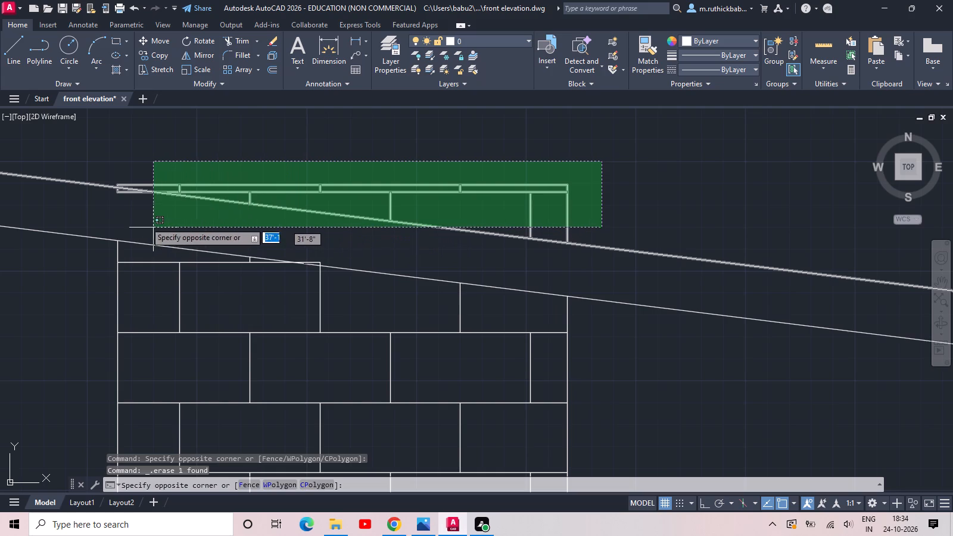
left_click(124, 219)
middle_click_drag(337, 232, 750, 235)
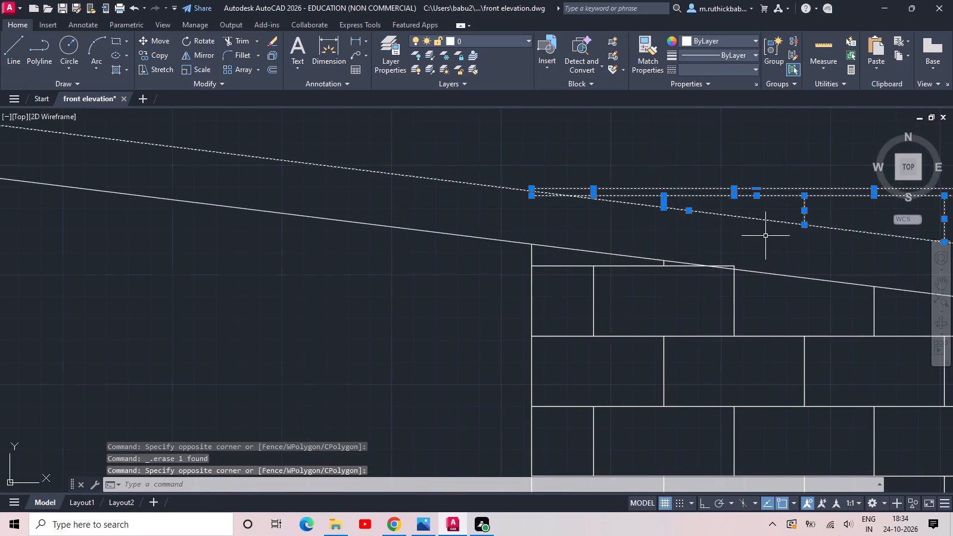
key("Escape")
Delete the remaining brick and tower outline pieces above the upper sloping roof line over the tower.
scroll(696, 207, "down", 2)
middle_click_drag(664, 207, 485, 219)
left_click_drag(437, 183, 436, 192)
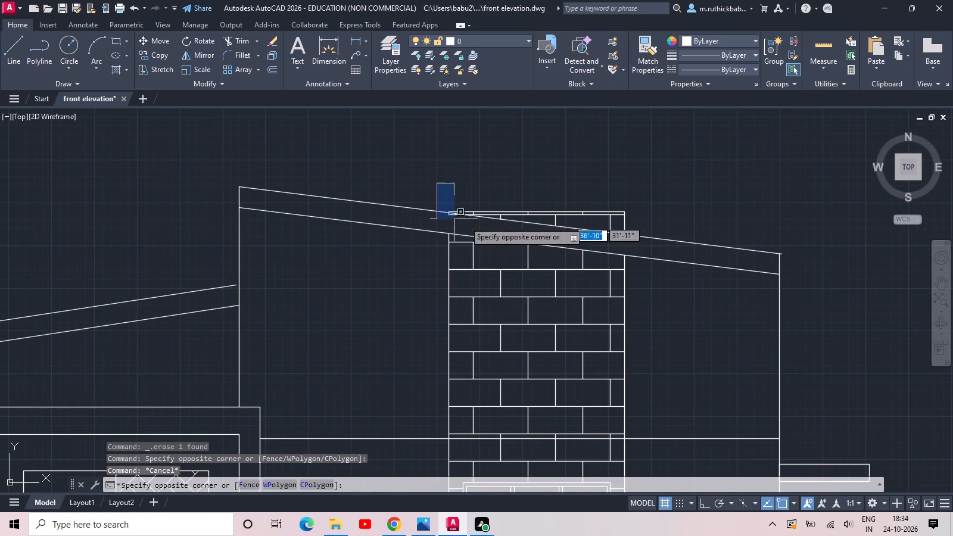
left_click(718, 239)
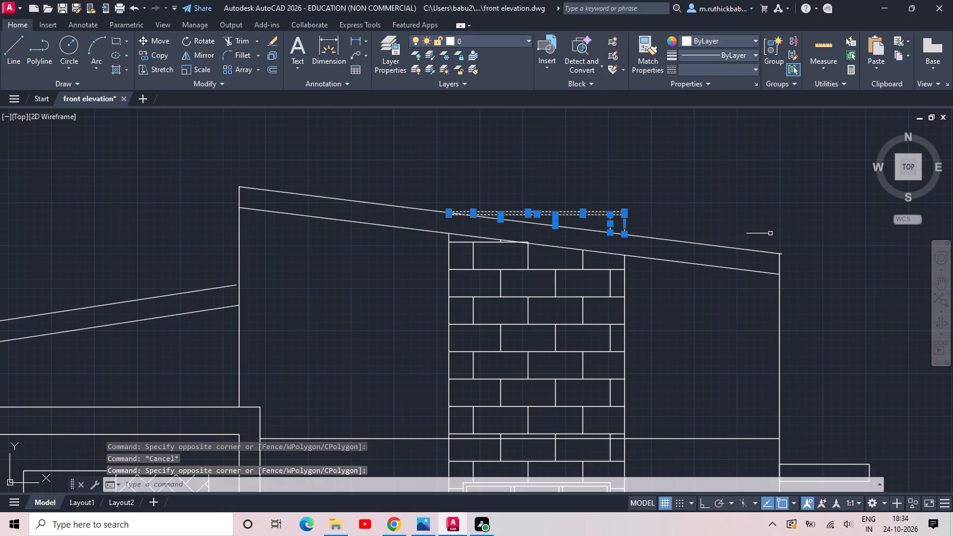
key("Delete")
Trim the horizontal and vertical brick joint ends that project above the lower sloping roof line over the tower.
scroll(558, 249, "up", 4)
scroll(460, 232, "up", 1)
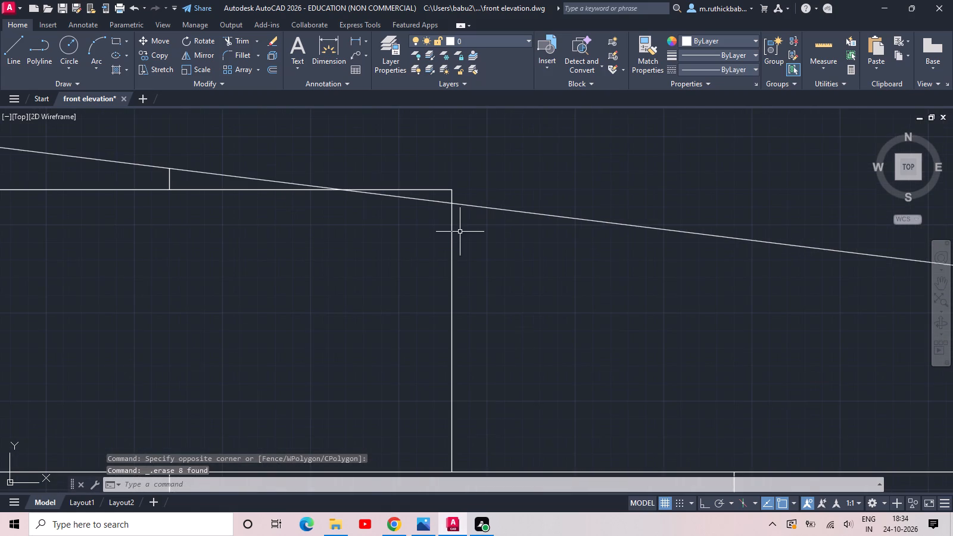
key("t")
key("r")
key("space")
key("space")
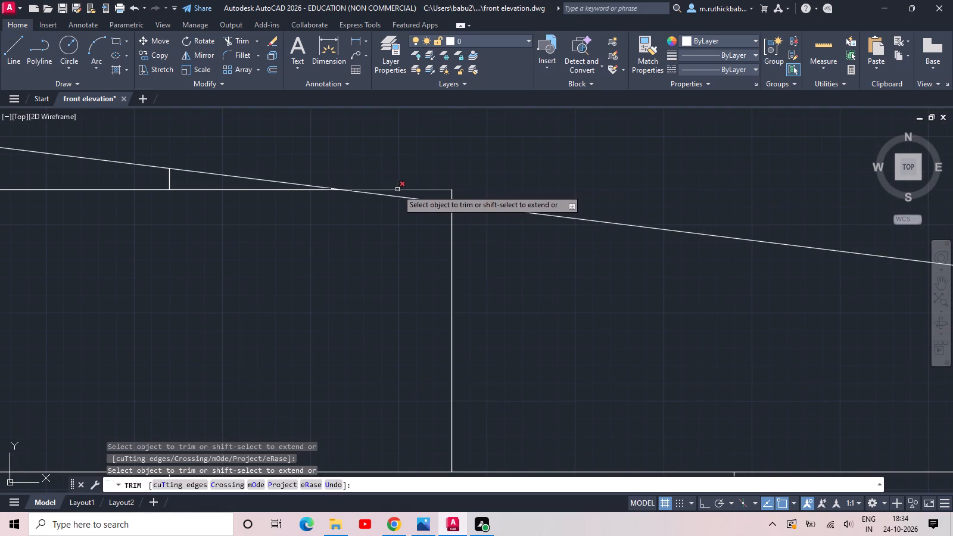
left_click(410, 188)
left_click(450, 195)
key("Escape")
Delete the tiny vertical brick stub between the top brick course and the lower sloping roof line.
scroll(450, 195, "down", 4)
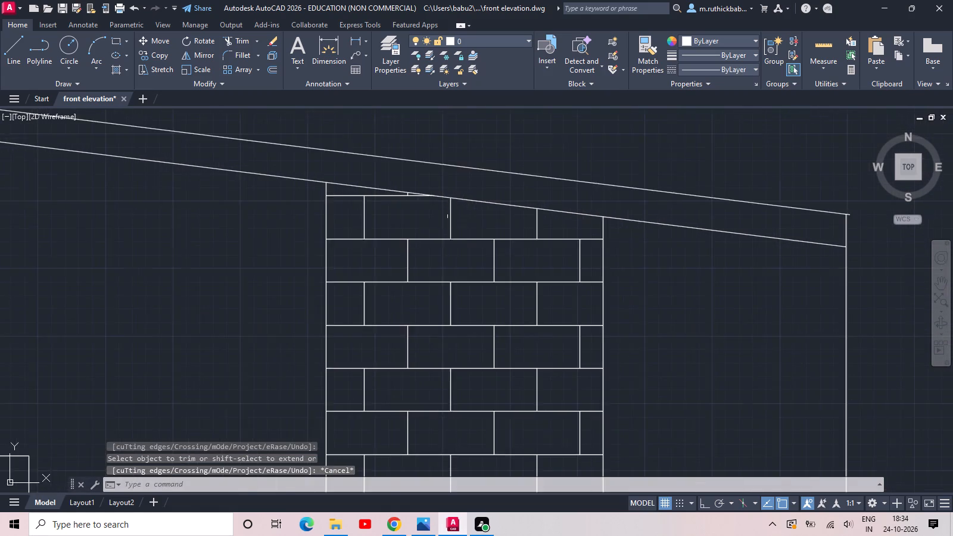
scroll(449, 229, "down", 2)
scroll(429, 219, "up", 5)
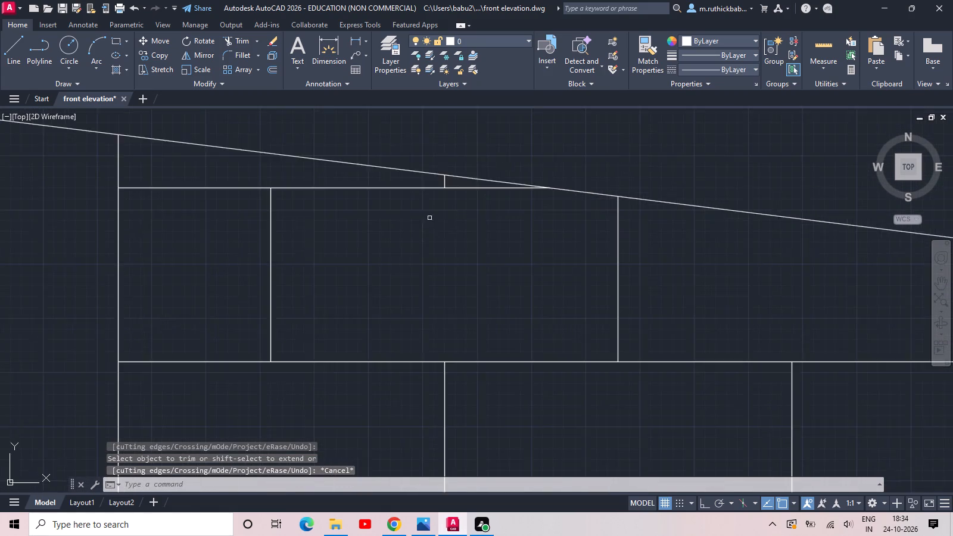
scroll(431, 204, "up", 2)
left_click(462, 151)
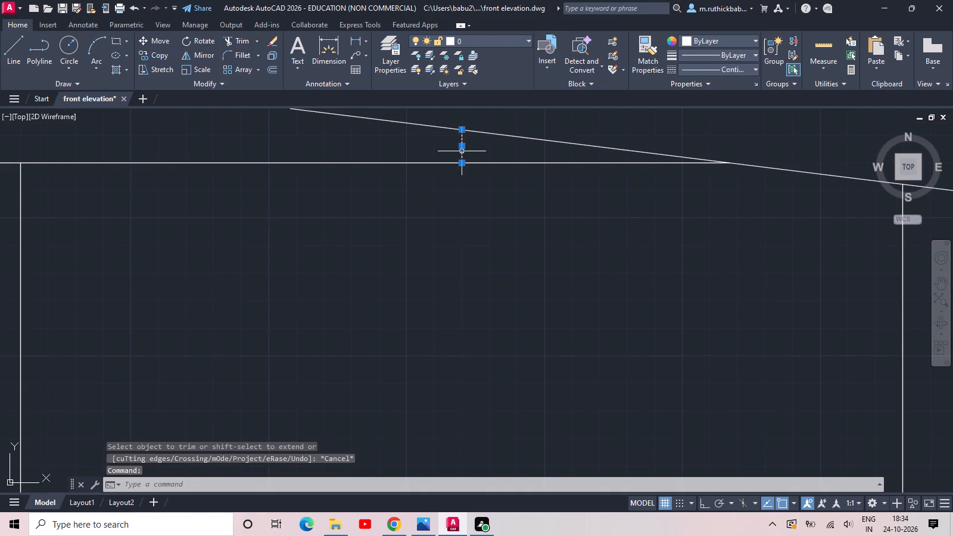
key("Delete")
Save the front elevation drawing.
scroll(497, 163, "down", 8)
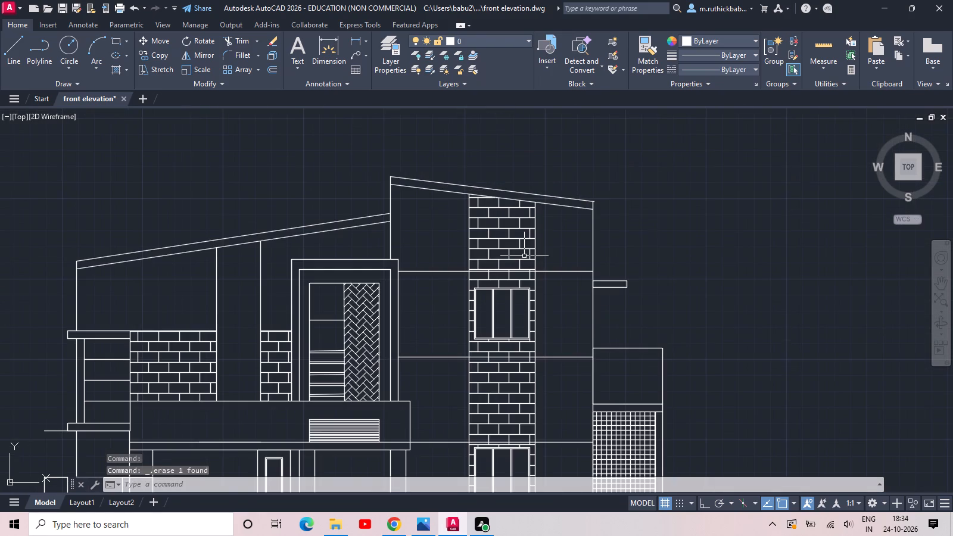
key("ctrl+s")
key("ctrl+s")
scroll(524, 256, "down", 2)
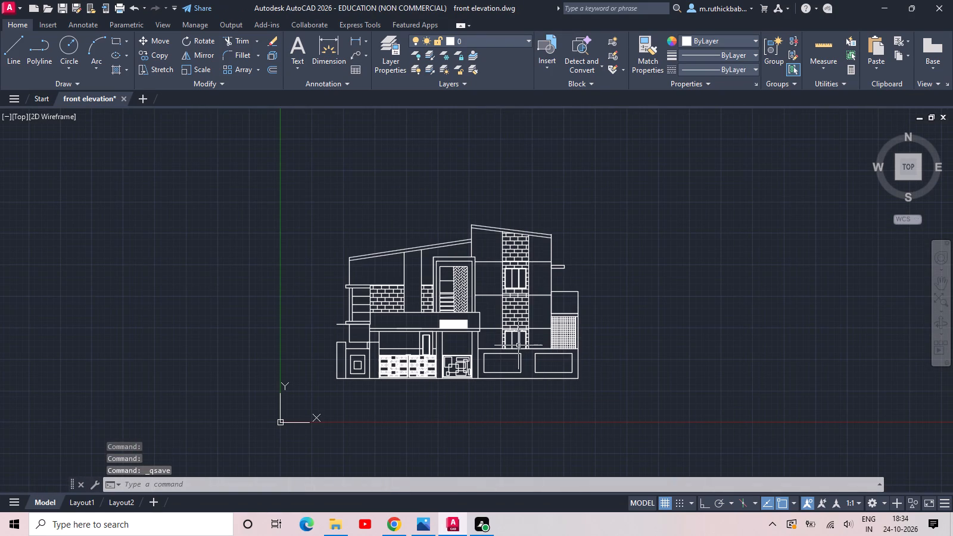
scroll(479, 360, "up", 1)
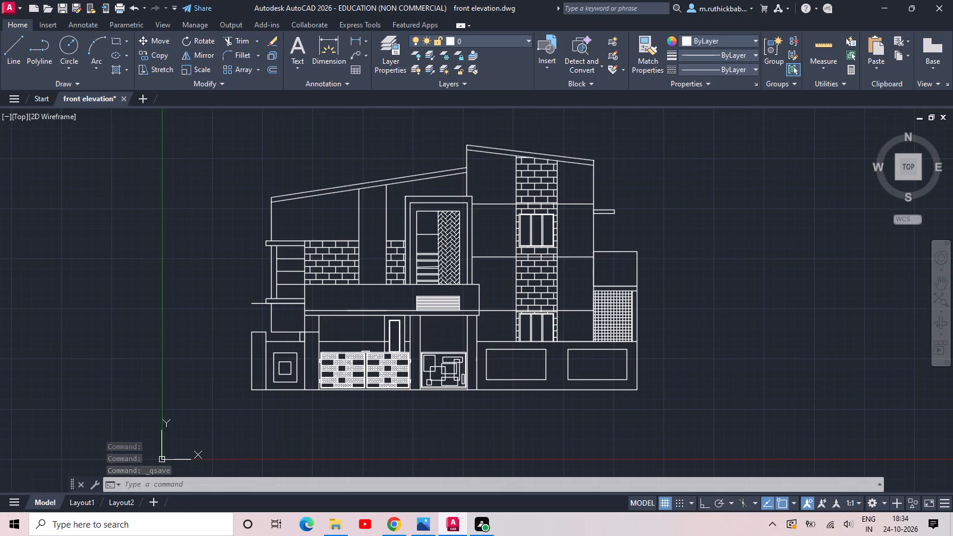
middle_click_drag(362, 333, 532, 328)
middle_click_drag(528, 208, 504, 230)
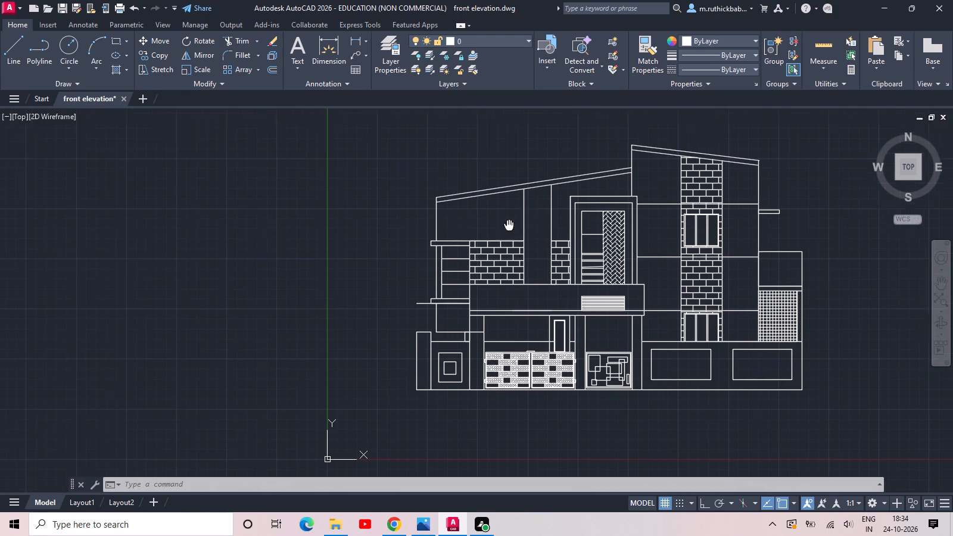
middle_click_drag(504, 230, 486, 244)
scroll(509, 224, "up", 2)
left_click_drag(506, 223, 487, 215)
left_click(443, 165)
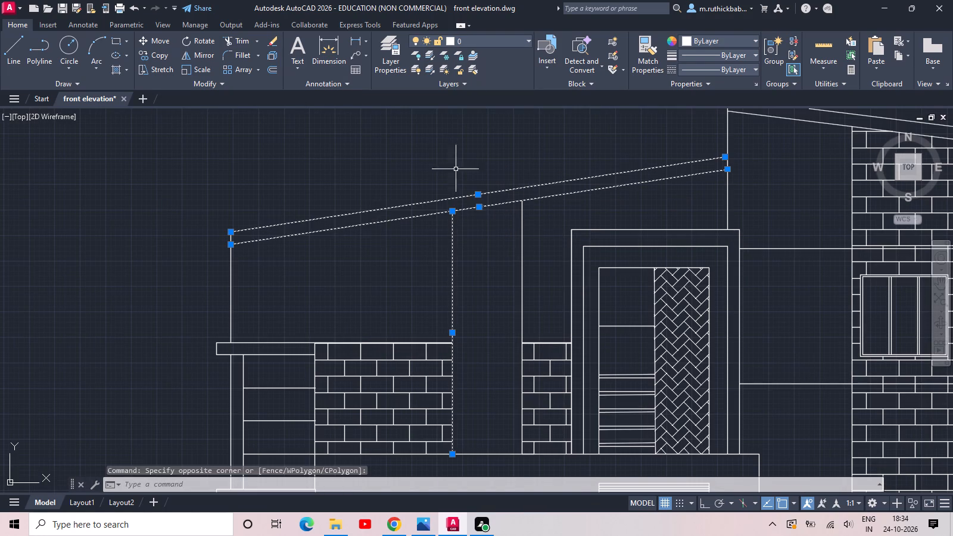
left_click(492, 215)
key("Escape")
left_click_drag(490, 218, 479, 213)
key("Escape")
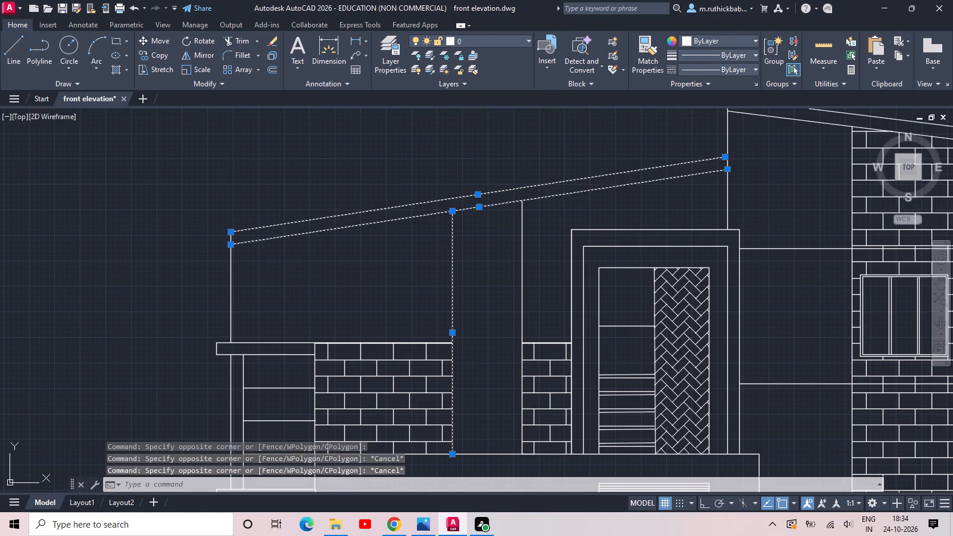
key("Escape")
Move the two sloping lines of the lower roof beside the tower block straight down along the vertical wall line.
left_click_drag(504, 226, 491, 208)
left_click(468, 164)
type("mov")
key("space")
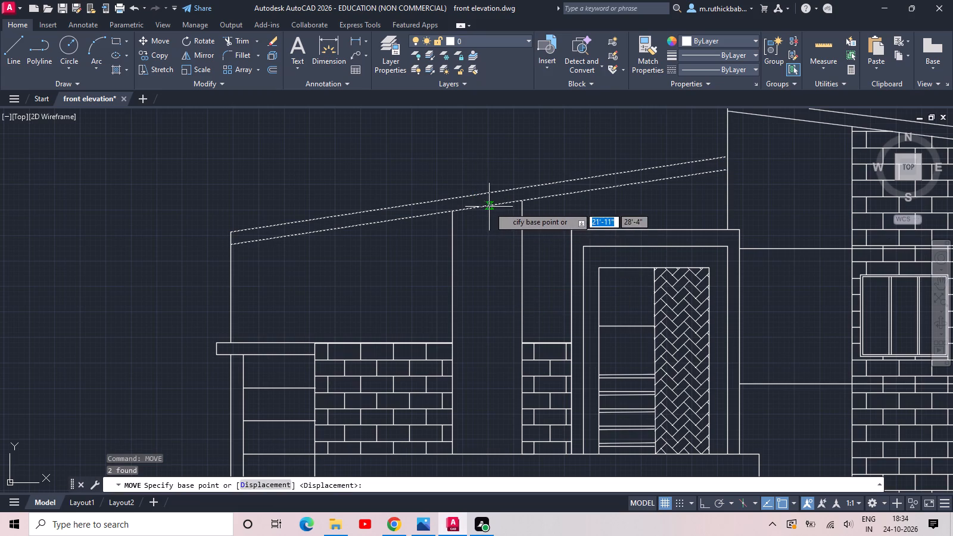
left_click(454, 211)
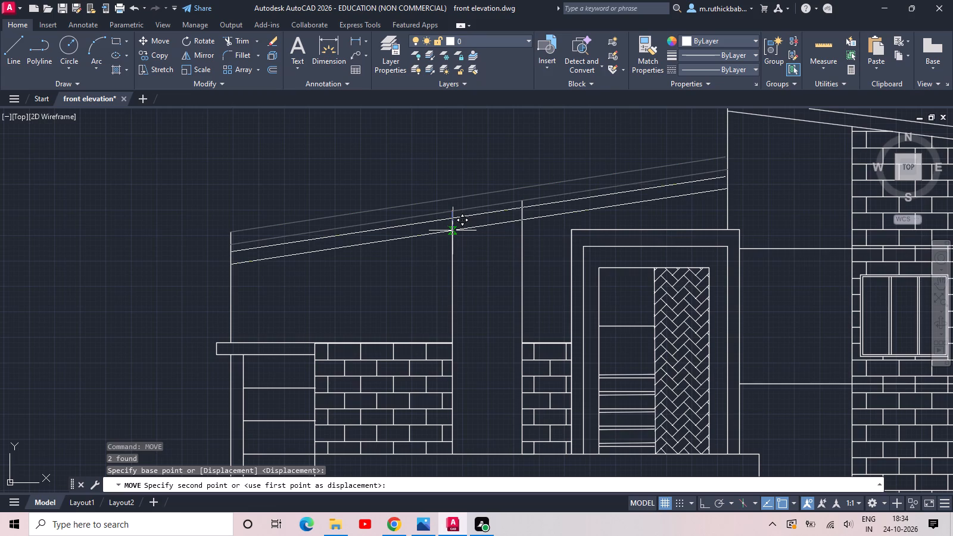
left_click(453, 230)
key("Escape")
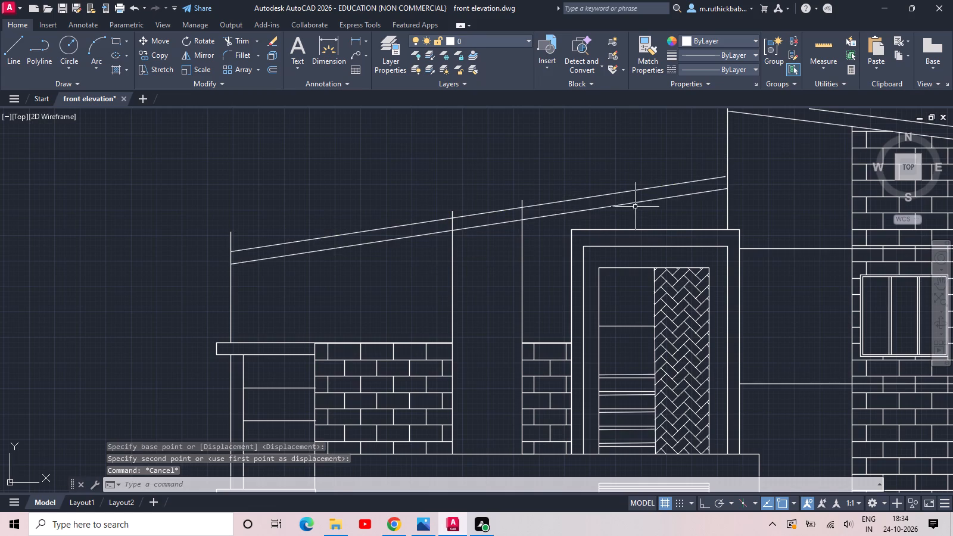
Stretch the high ends of both lower-roof lines upward along the tower block's wall, making each about 20'-8" long.
left_click(635, 207)
left_click(616, 173)
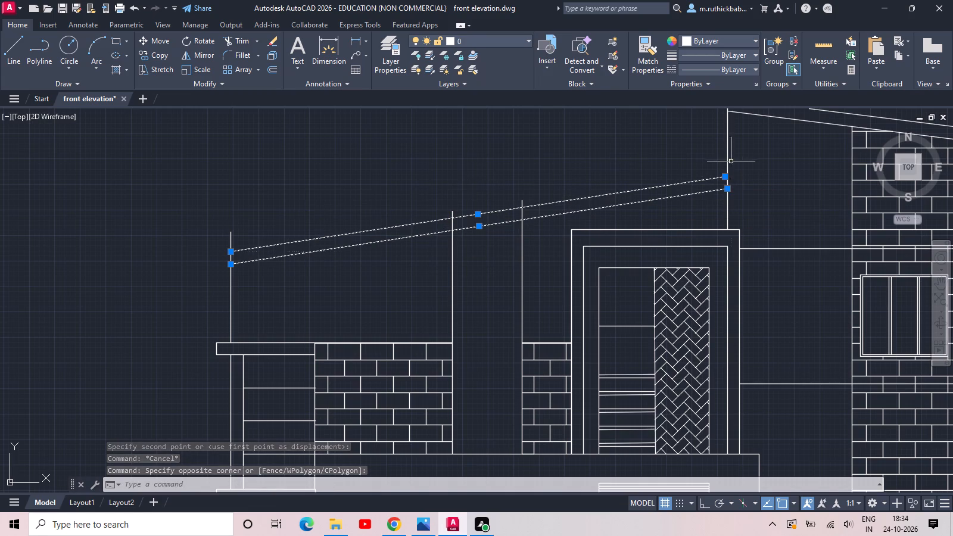
left_click(724, 176)
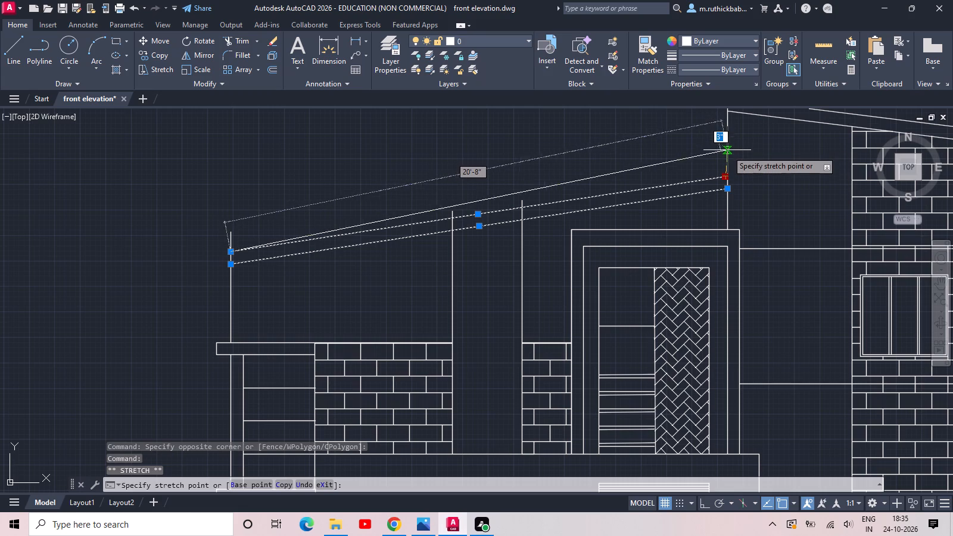
left_click(728, 152)
key("space")
key("Escape")
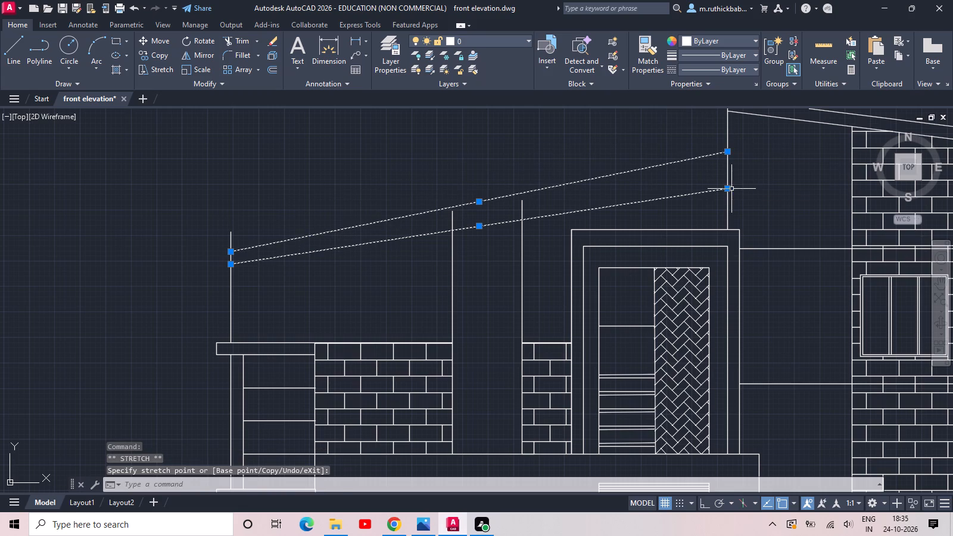
left_click(729, 186)
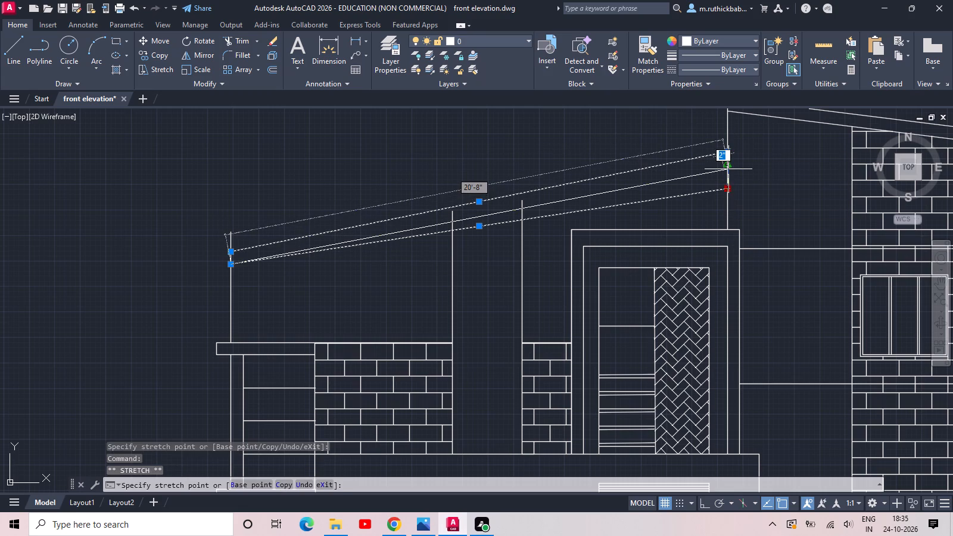
left_click(728, 170)
key("Escape")
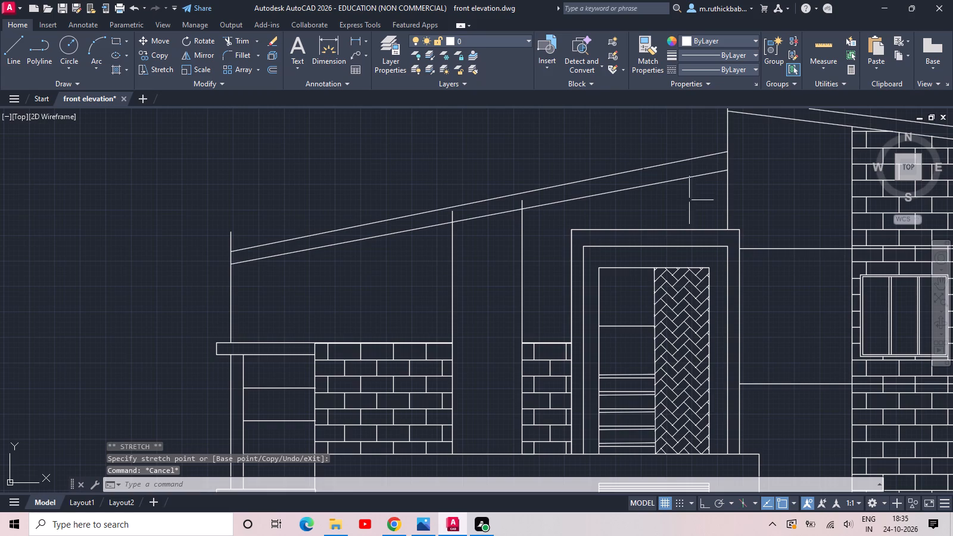
Trim the two inner vertical wall lines at the lower roof's underside and the outer wall line above its top line.
scroll(497, 217, "up", 1)
type("tr")
key("space")
key("space")
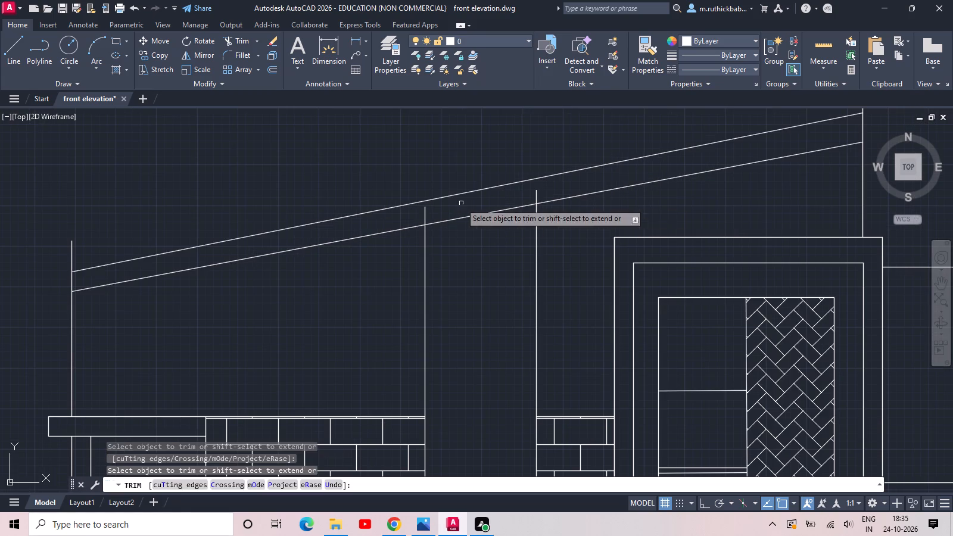
left_click(412, 220)
left_click(553, 198)
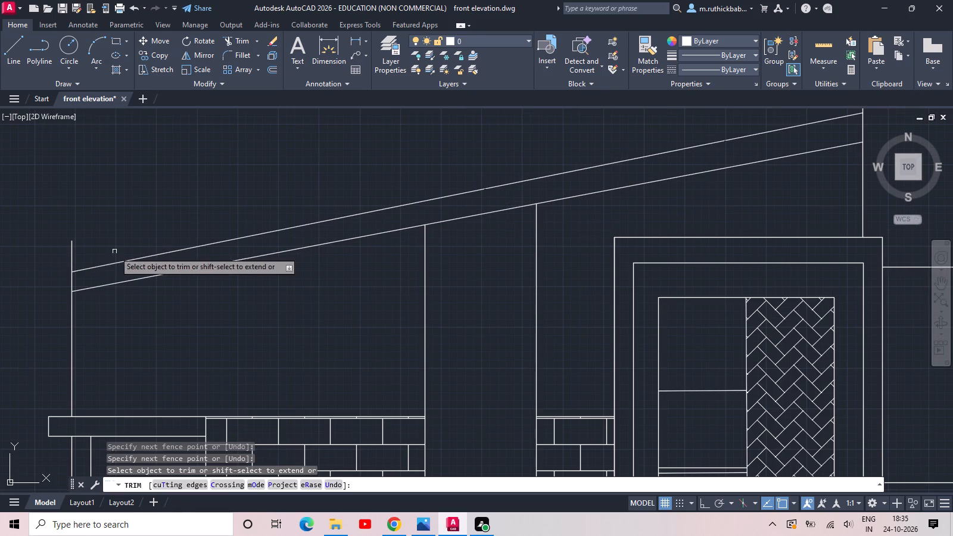
left_click(80, 255)
left_click(36, 246)
key("Escape")
Save the front elevation drawing with the adjusted lower roof.
scroll(126, 242, "down", 5)
scroll(300, 274, "up", 2)
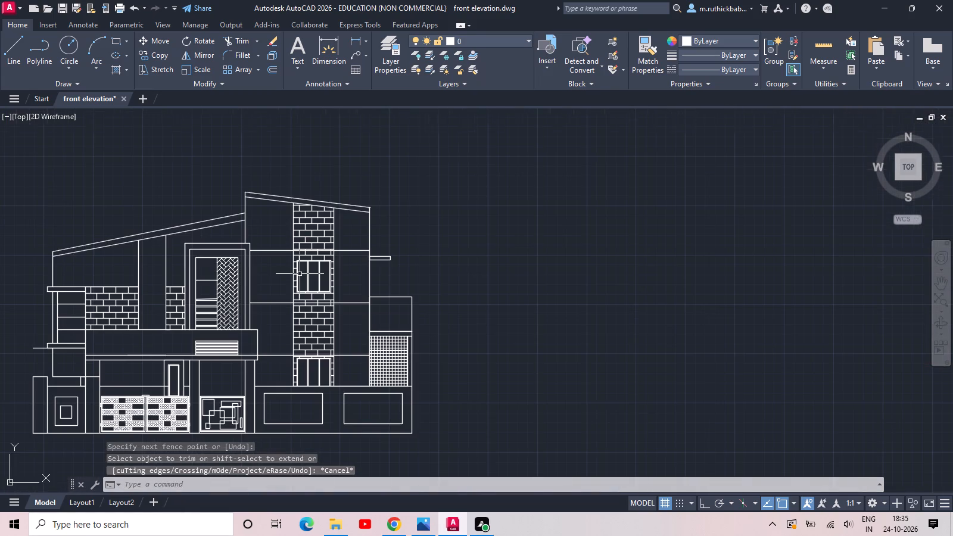
key("ctrl+s")
key("ctrl+s")
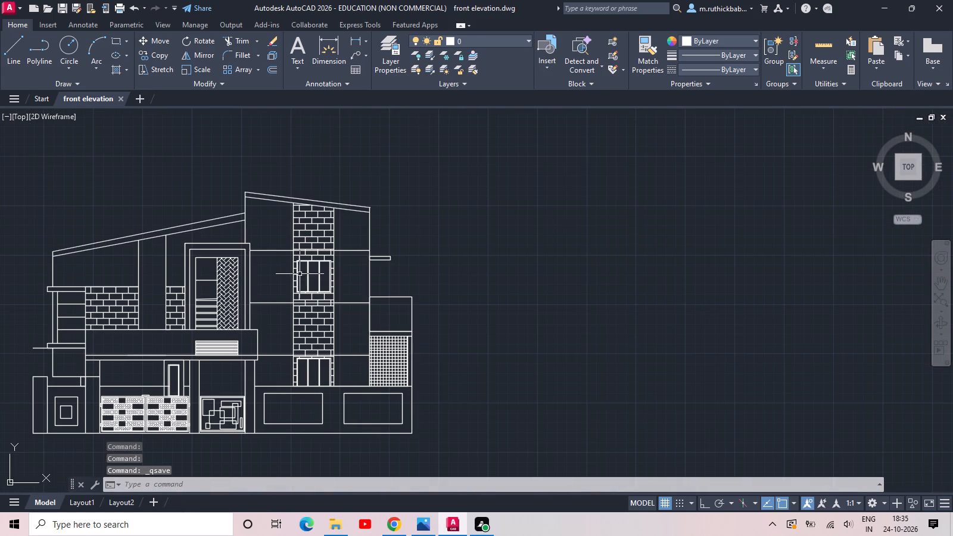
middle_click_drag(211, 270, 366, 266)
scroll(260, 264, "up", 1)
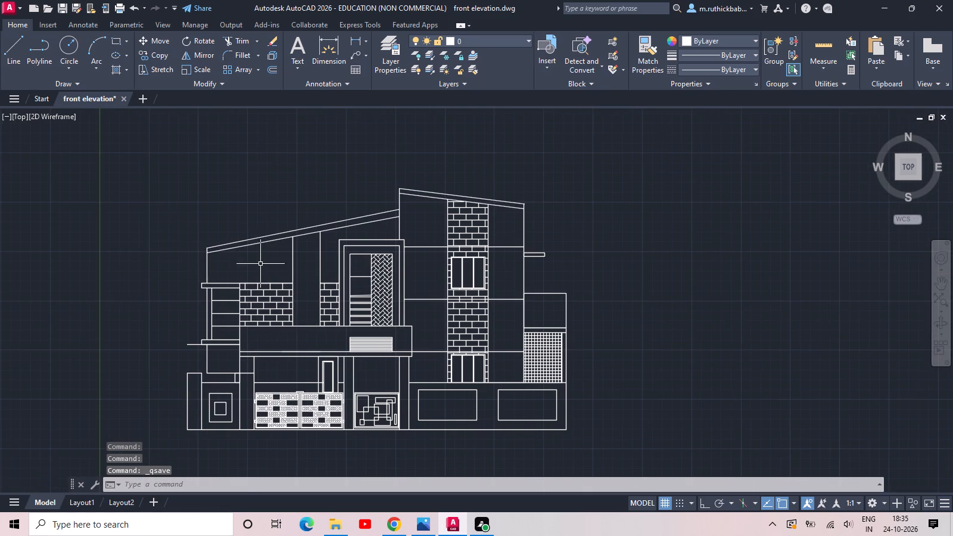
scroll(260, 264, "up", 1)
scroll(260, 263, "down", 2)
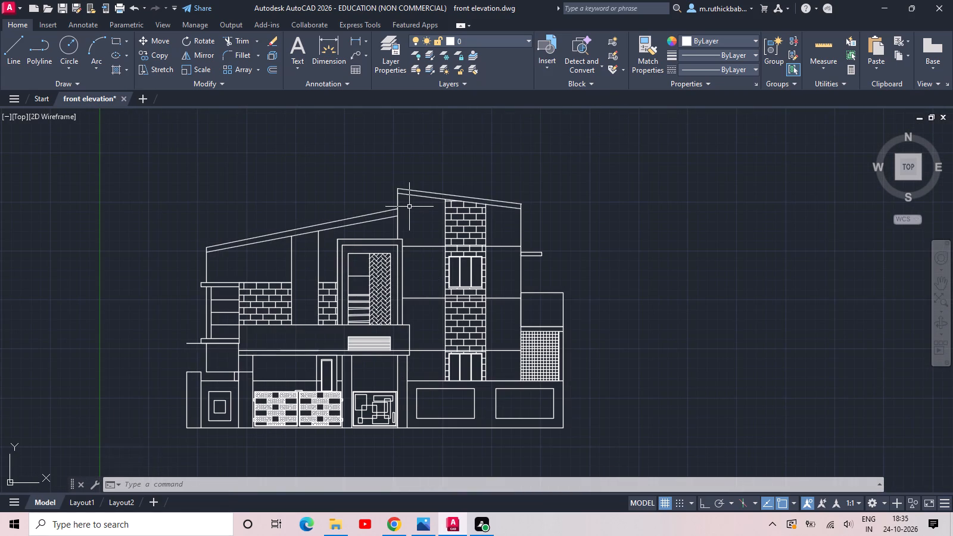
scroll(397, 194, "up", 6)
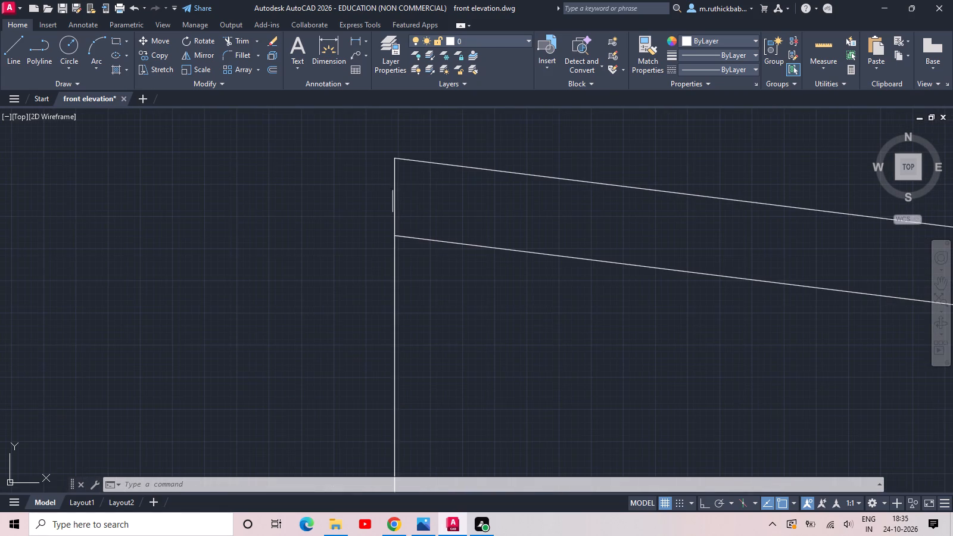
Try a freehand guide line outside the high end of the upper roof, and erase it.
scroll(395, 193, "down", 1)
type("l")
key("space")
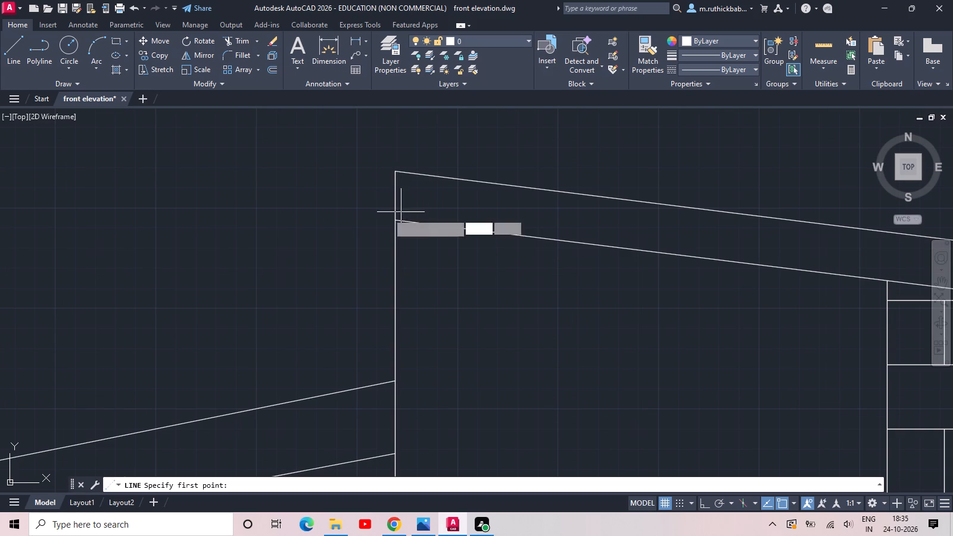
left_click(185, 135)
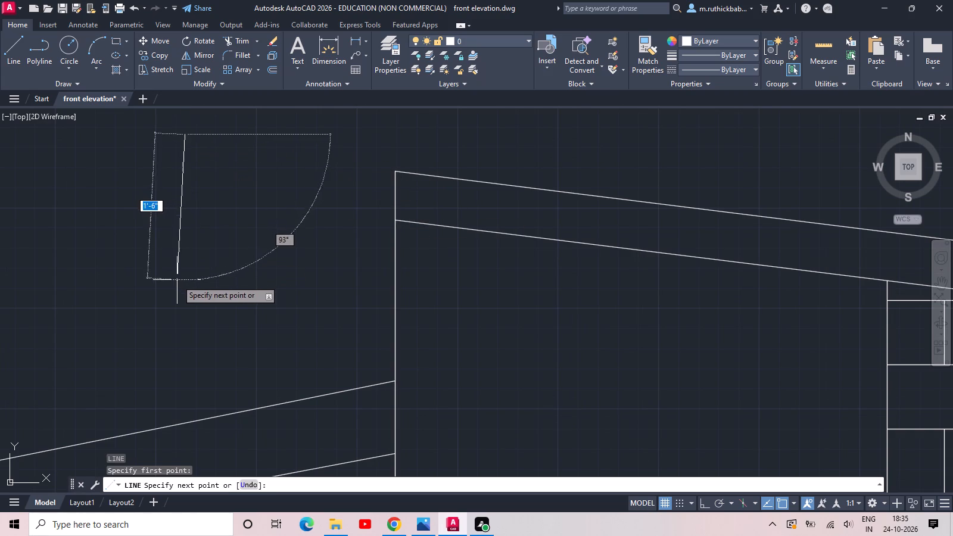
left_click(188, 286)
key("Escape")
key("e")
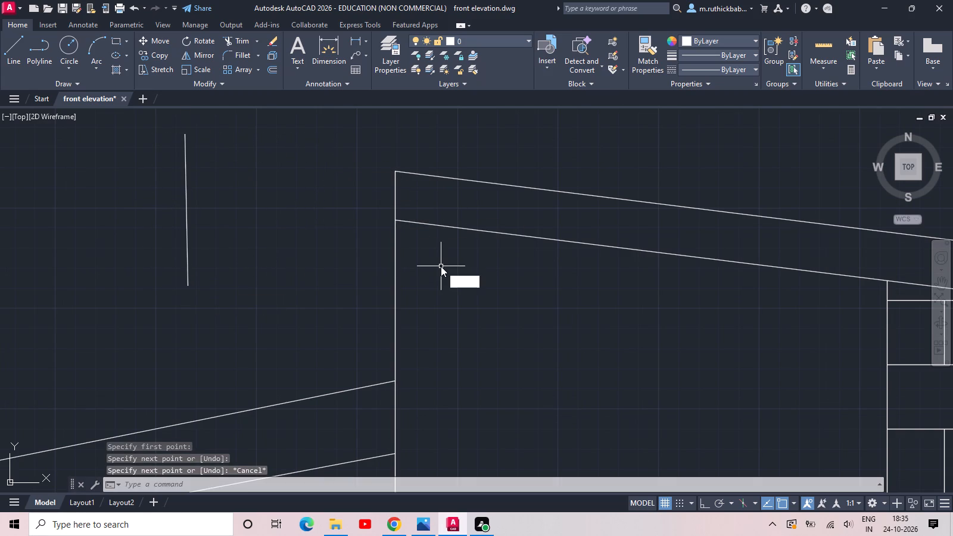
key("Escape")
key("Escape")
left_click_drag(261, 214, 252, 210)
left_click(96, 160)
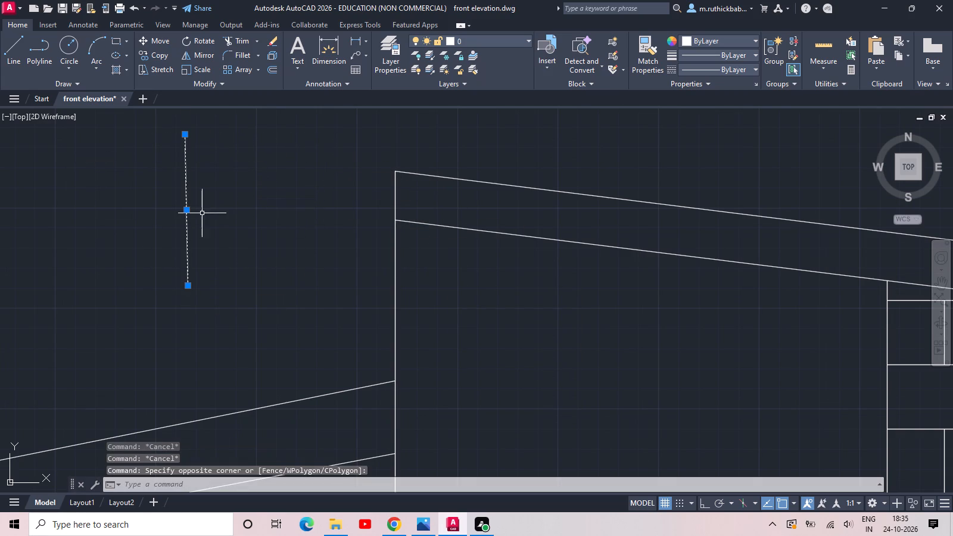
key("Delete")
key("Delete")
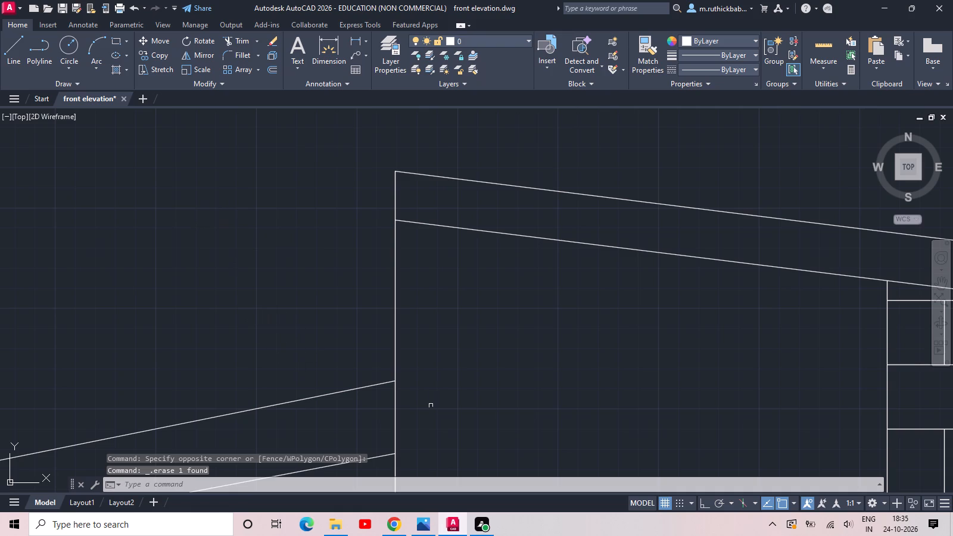
Turn on Ortho and draw a vertical guide line about 1'-5" long outside the high end of the upper roof.
left_click(699, 503)
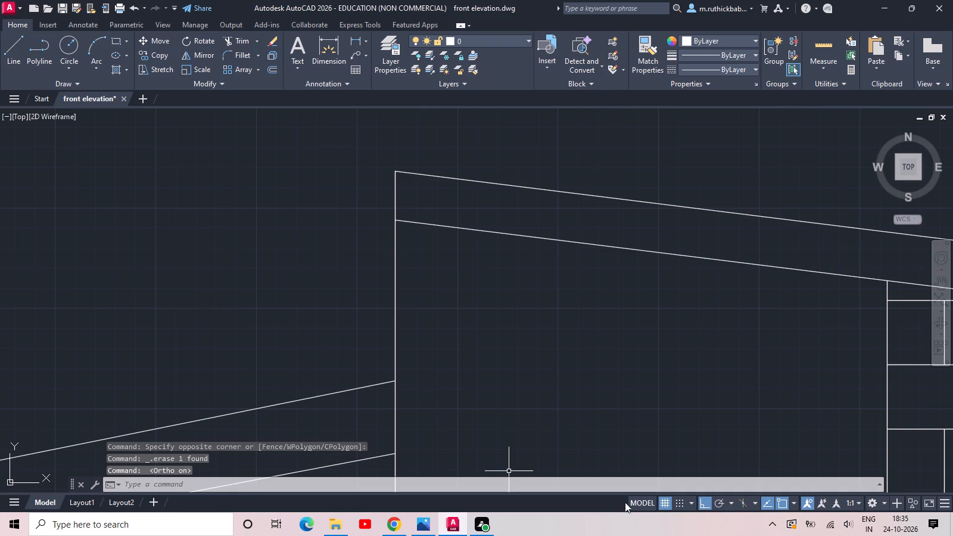
type("l")
key("space")
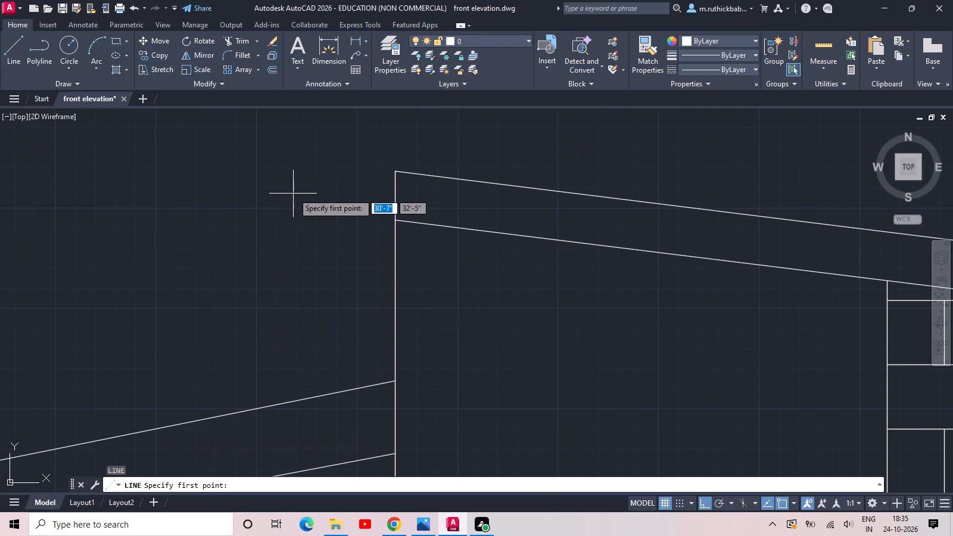
left_click(270, 164)
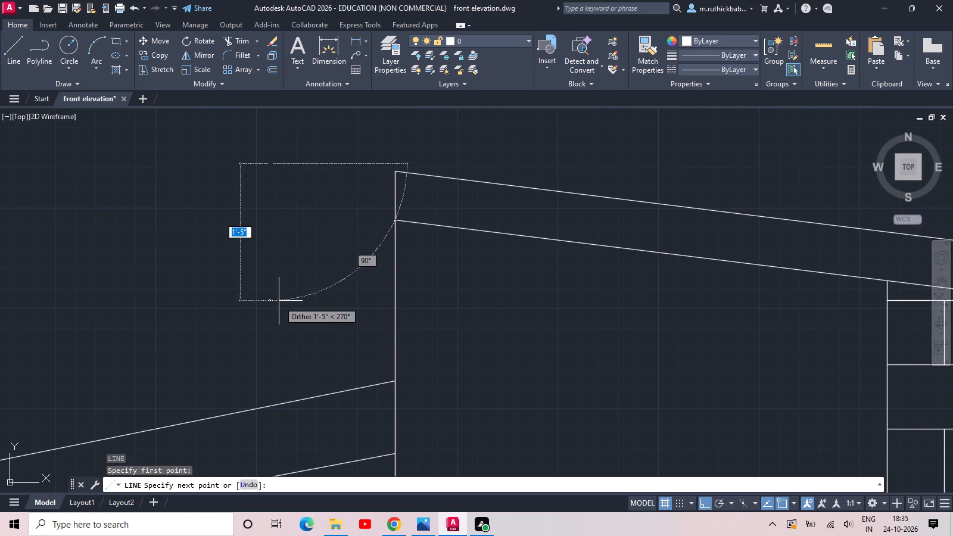
left_click(279, 301)
key("Escape")
Extend the upper roof's underside line beyond the tower wall to the vertical guide line.
type("ex")
key("space")
key("space")
left_click_drag(436, 269, 431, 258)
left_click(411, 149)
left_click_drag(437, 142, 430, 172)
left_click(423, 195)
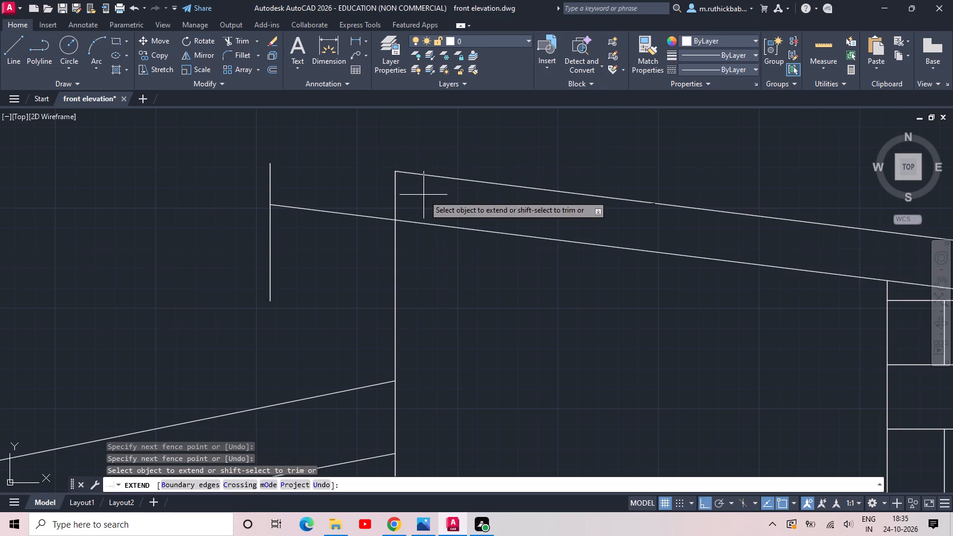
key("Escape")
key("Escape")
Stretch the top end of the vertical guide line upward past the level of the roof's top line.
left_click(294, 179)
left_click(250, 183)
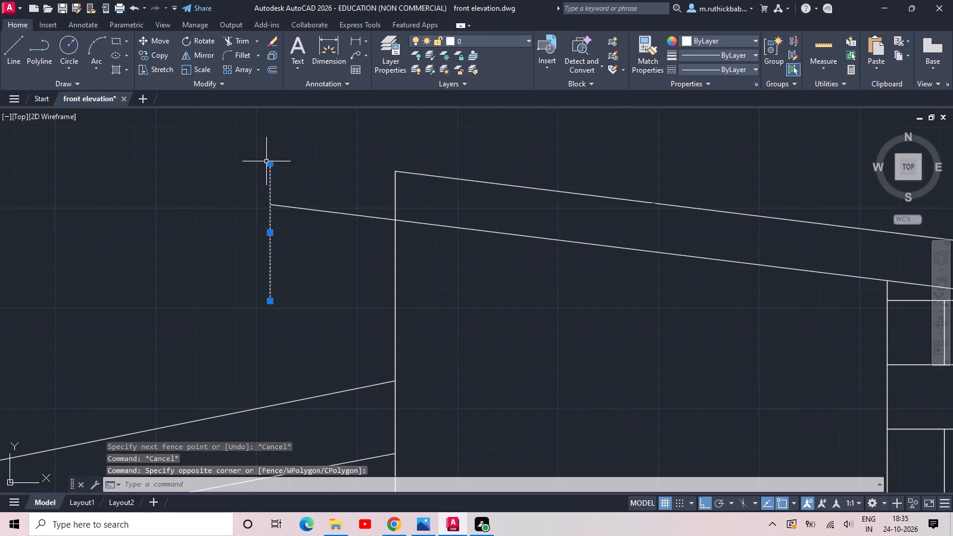
left_click(269, 163)
left_click(266, 101)
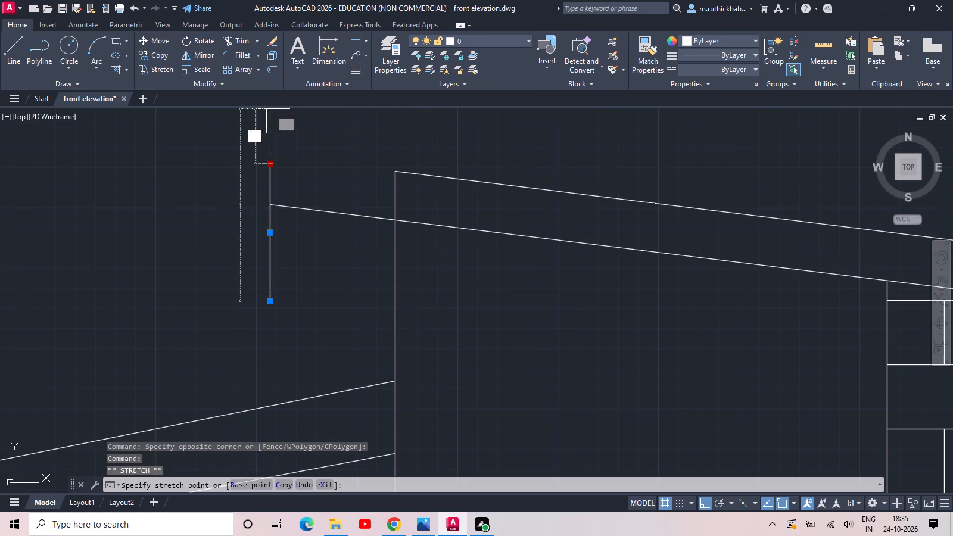
left_click(272, 113)
key("Escape")
Extend the upper roof's top line at its high end to the vertical guide line.
type("ex")
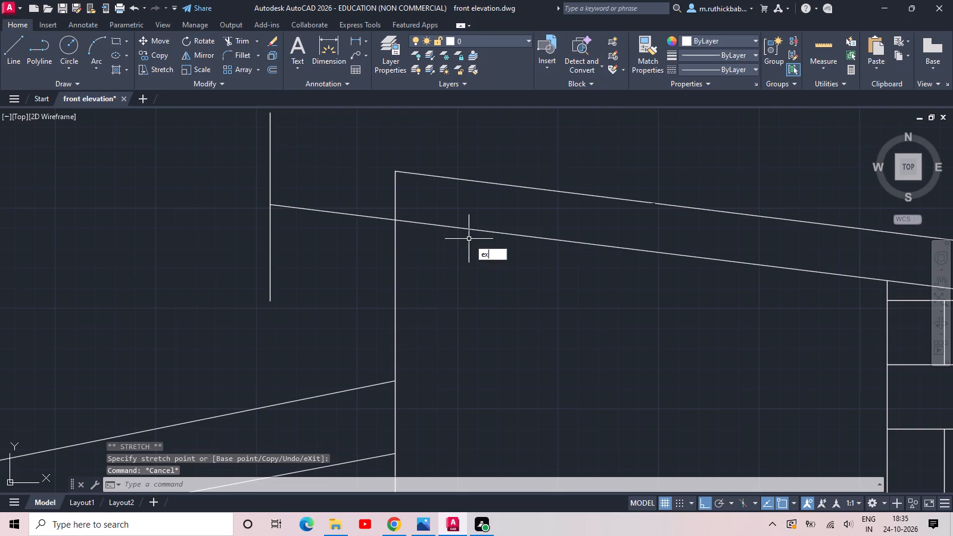
key("space")
left_click(448, 208)
left_click(428, 143)
key("Escape")
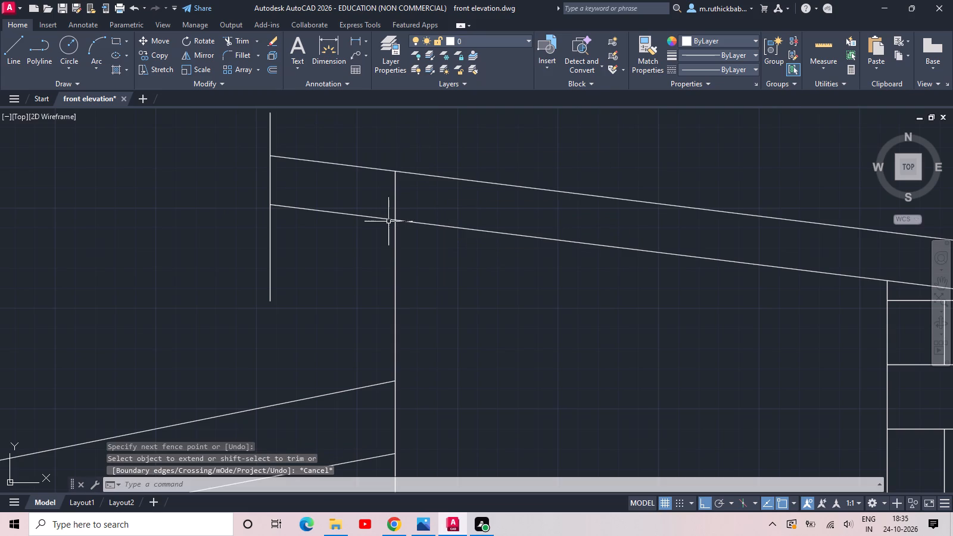
Trim the wall line between the two roof lines and the guide line's ends above and below the high-end overhang.
type("tr")
key("space")
key("space")
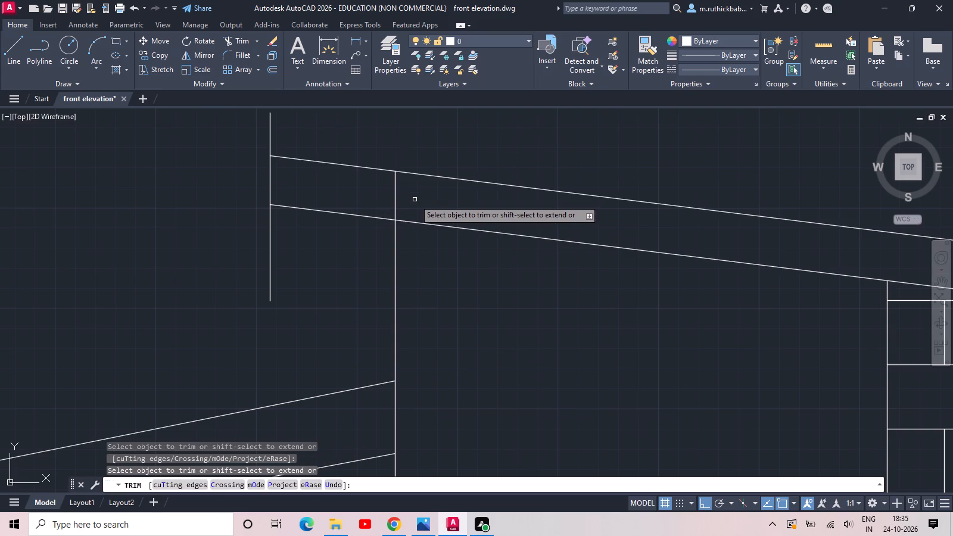
left_click(415, 200)
left_click(309, 182)
left_click_drag(285, 121, 272, 125)
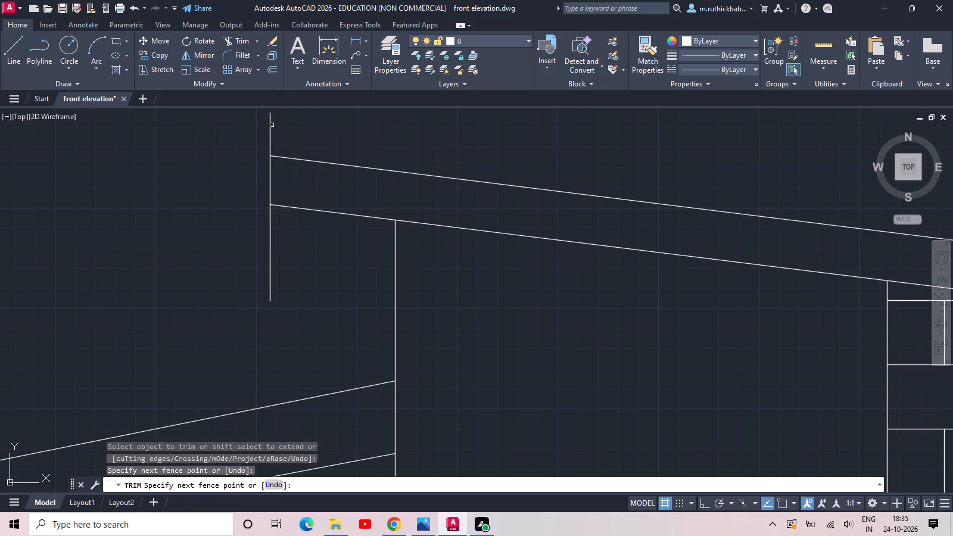
left_click(256, 128)
left_click(309, 131)
left_click(290, 240)
left_click(238, 223)
key("Escape")
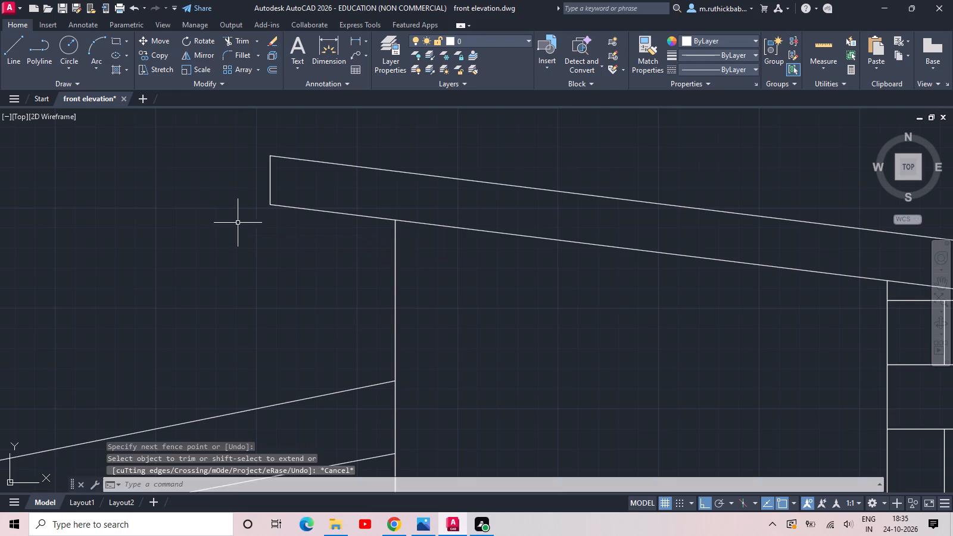
Save the front elevation drawing with the upper roof's high-end overhang.
scroll(258, 230, "down", 3)
scroll(301, 259, "down", 1)
key("ctrl+s")
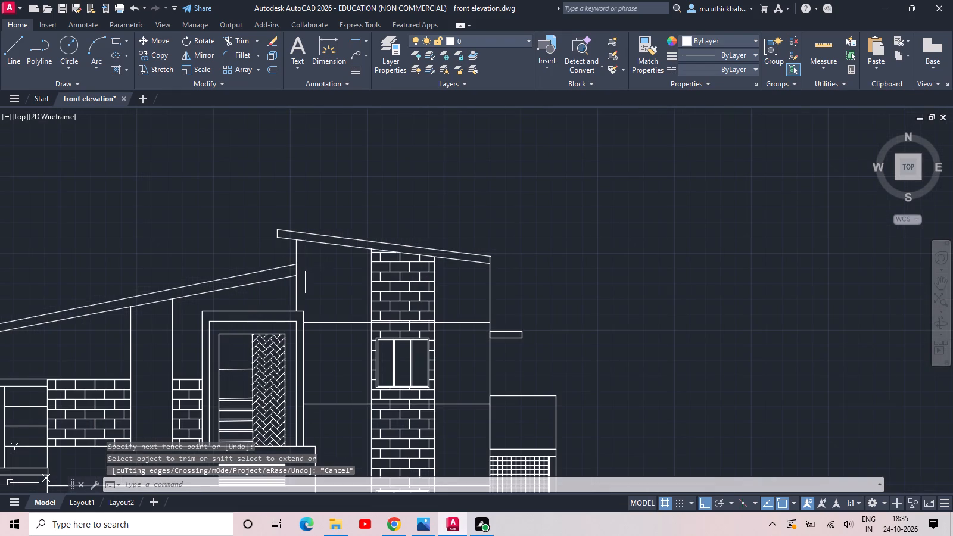
key("ctrl+s")
Draw a vertical guide line outside the low end of the upper roof, spanning past both roof lines.
scroll(305, 269, "down", 2)
middle_click_drag(303, 282, 329, 280)
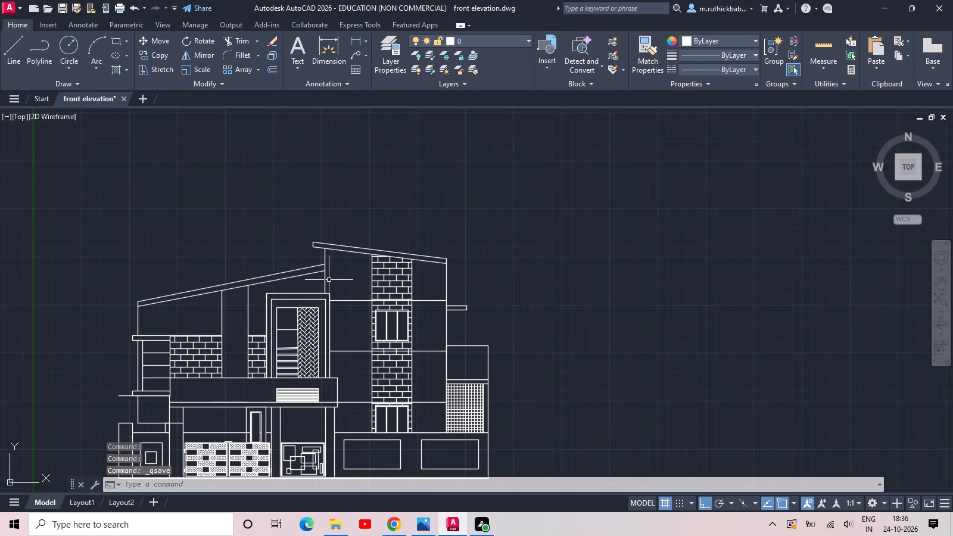
scroll(447, 270, "up", 5)
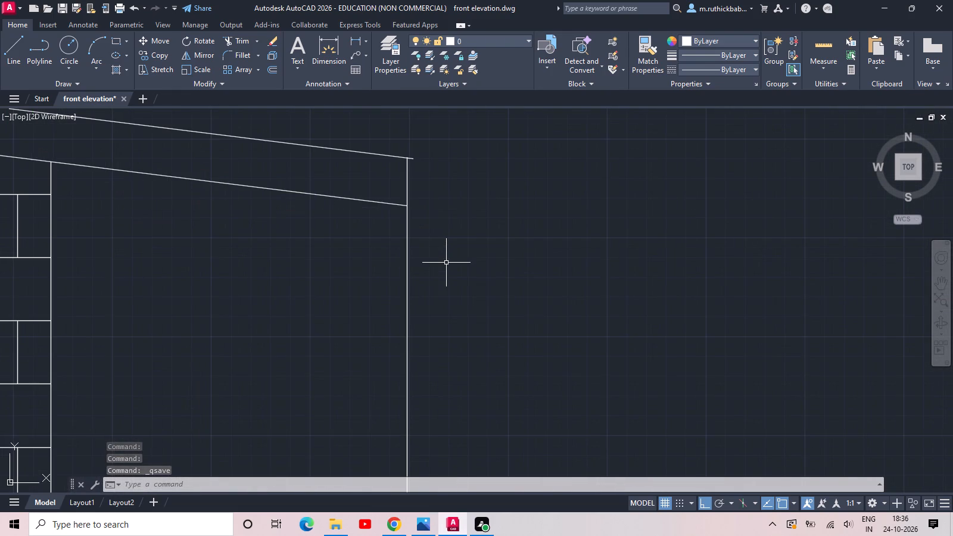
type("l")
key("space")
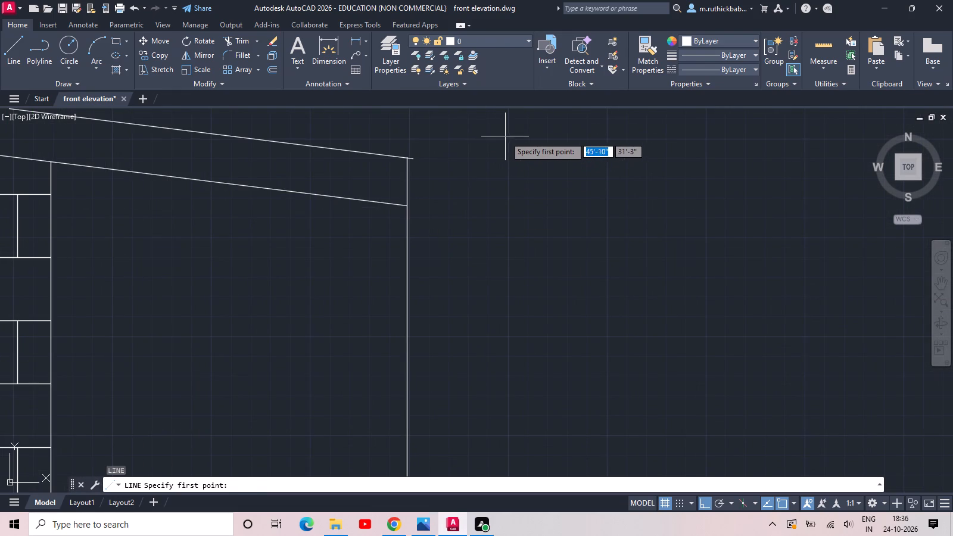
left_click(503, 135)
left_click(496, 273)
key("Escape")
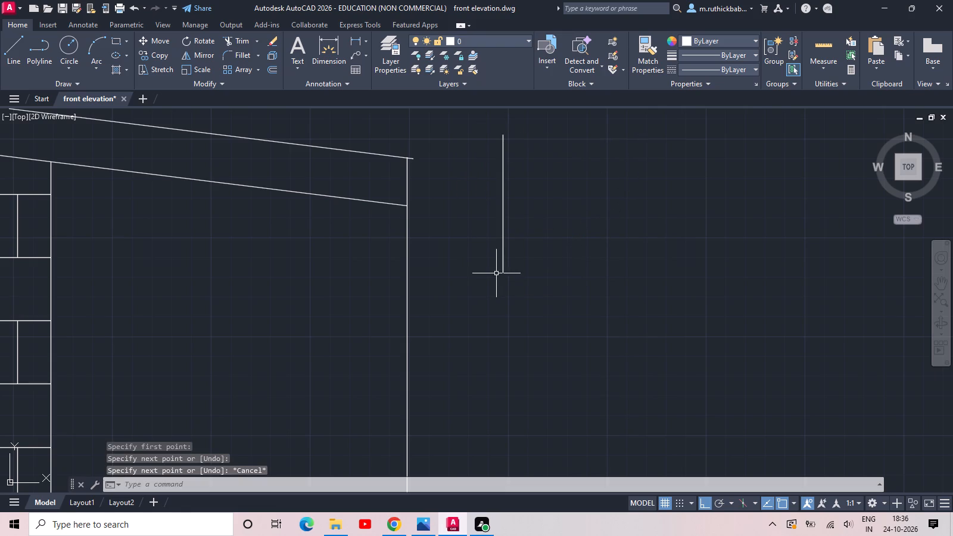
Extend both upper-roof lines at the low end to the new vertical guide line.
key("e")
key("x")
key("space")
key("space")
left_click_drag(363, 254, 359, 240)
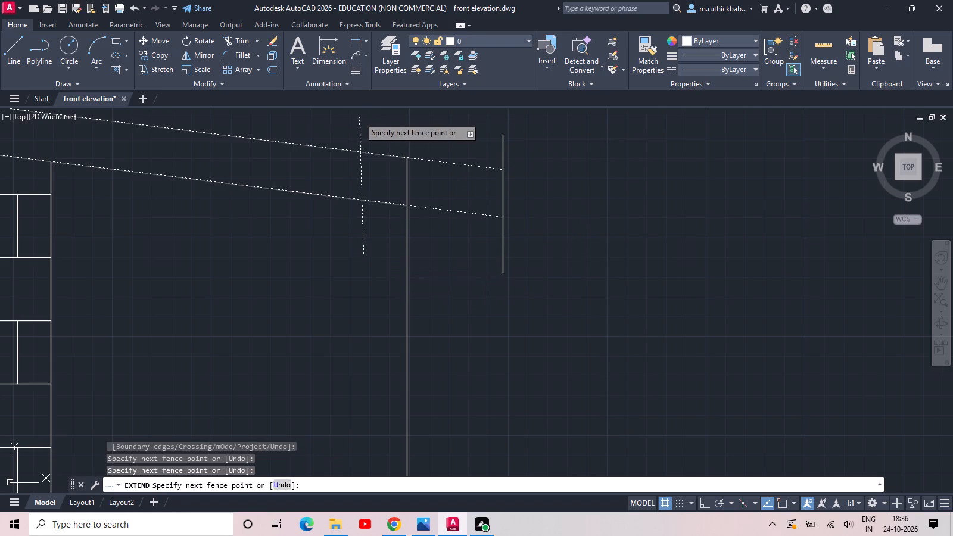
left_click(359, 117)
key("Escape")
Trim the outer wall line between the roof lines and the guide line's ends above and below the low-end overhang.
type("tr")
key("space")
key("space")
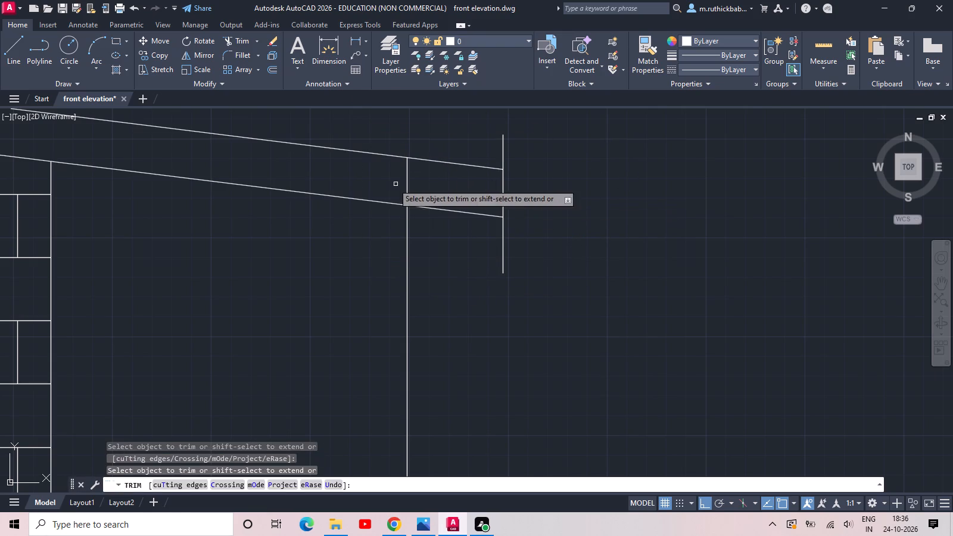
left_click(350, 180)
left_click(471, 183)
left_click_drag(470, 143, 476, 147)
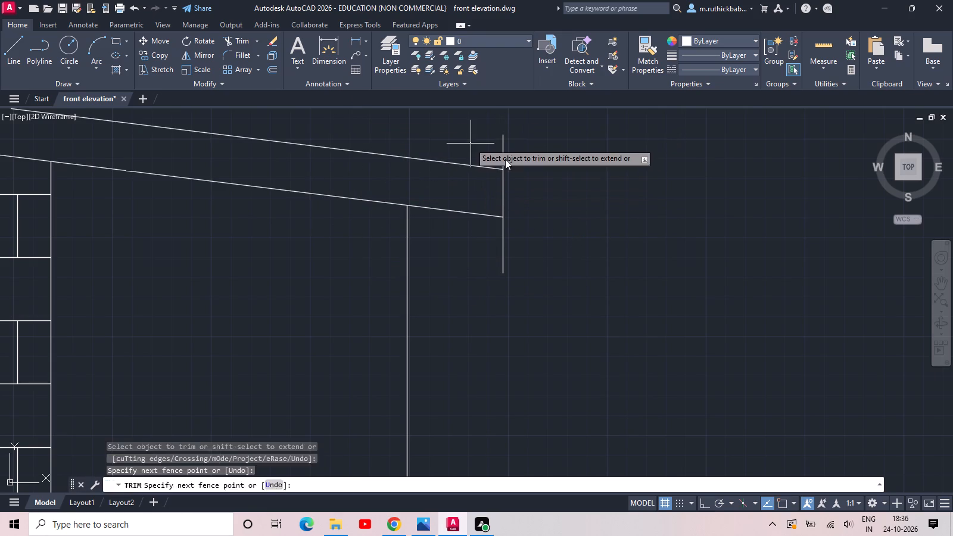
left_click(549, 155)
left_click_drag(538, 242, 498, 245)
left_click(489, 248)
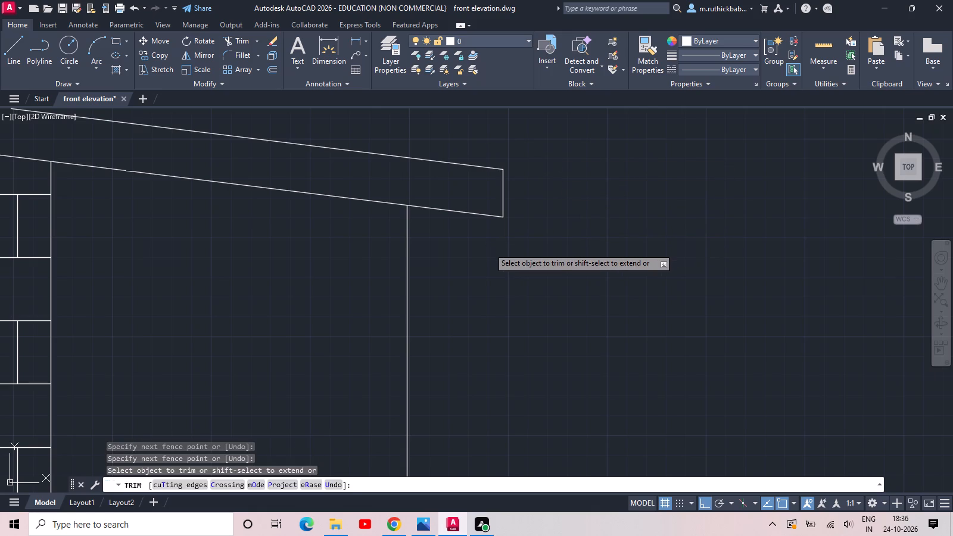
scroll(489, 248, "down", 1)
key("Escape")
Save the front elevation drawing with overhangs at both ends of the upper roof.
scroll(496, 262, "down", 2)
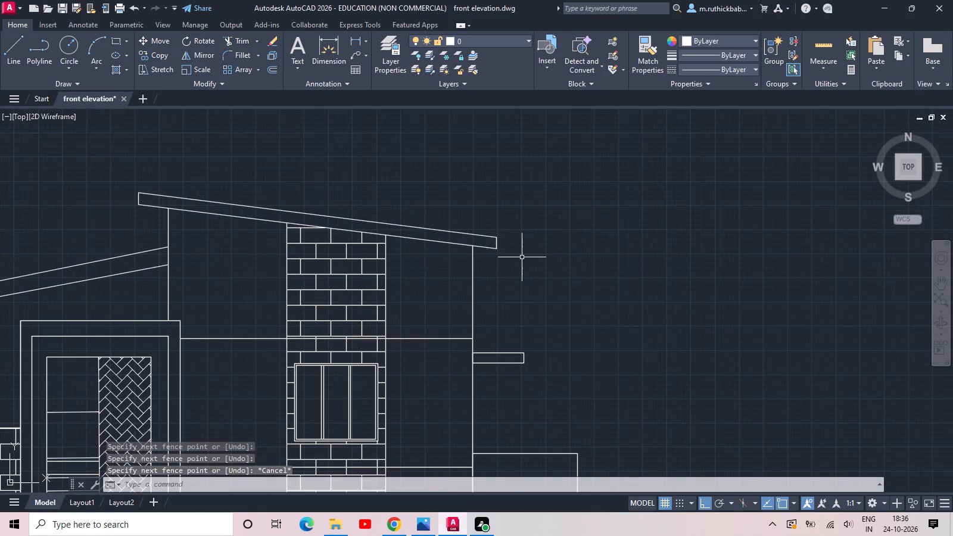
key("ctrl+s")
key("ctrl+s")
scroll(515, 267, "down", 2)
middle_click_drag(323, 325, 429, 218)
scroll(435, 227, "down", 2)
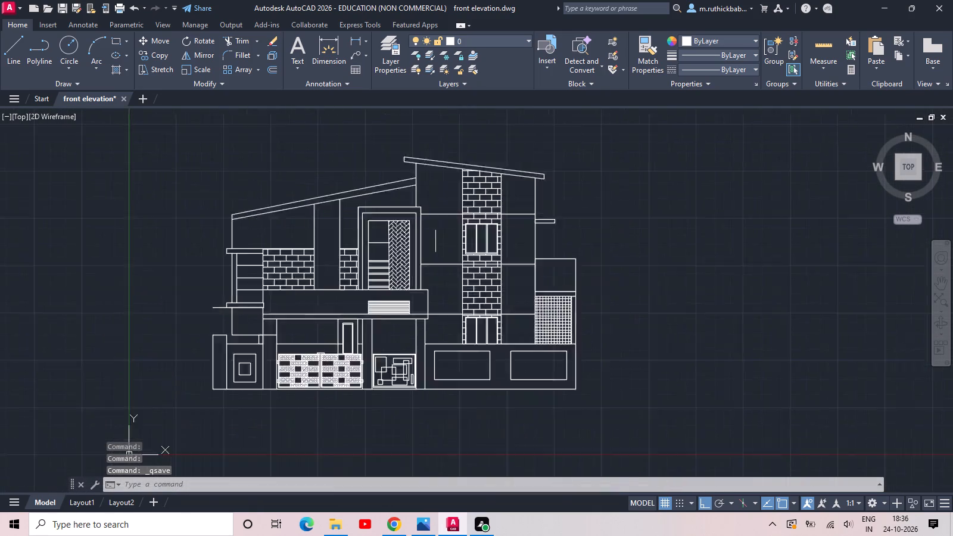
scroll(448, 289, "up", 2)
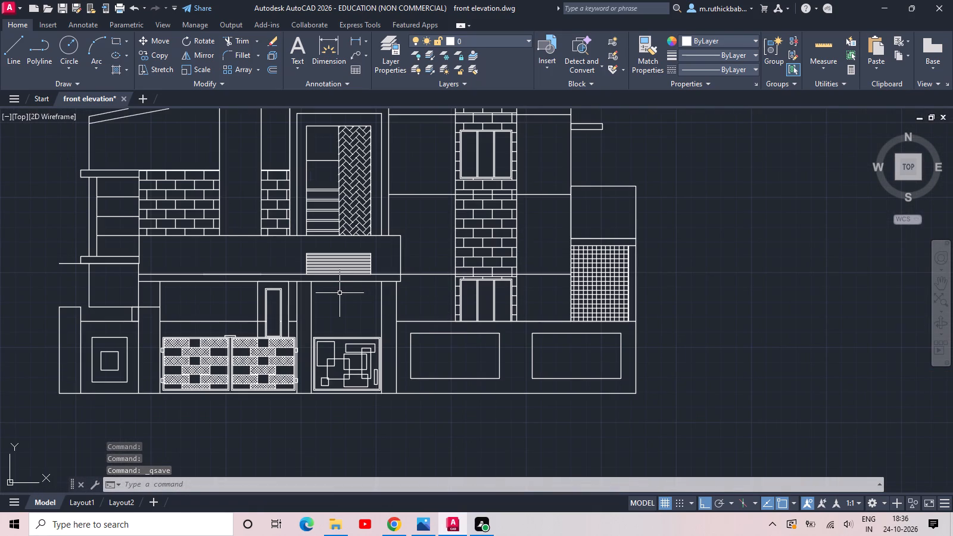
scroll(446, 277, "down", 1)
middle_click_drag(446, 277, 441, 300)
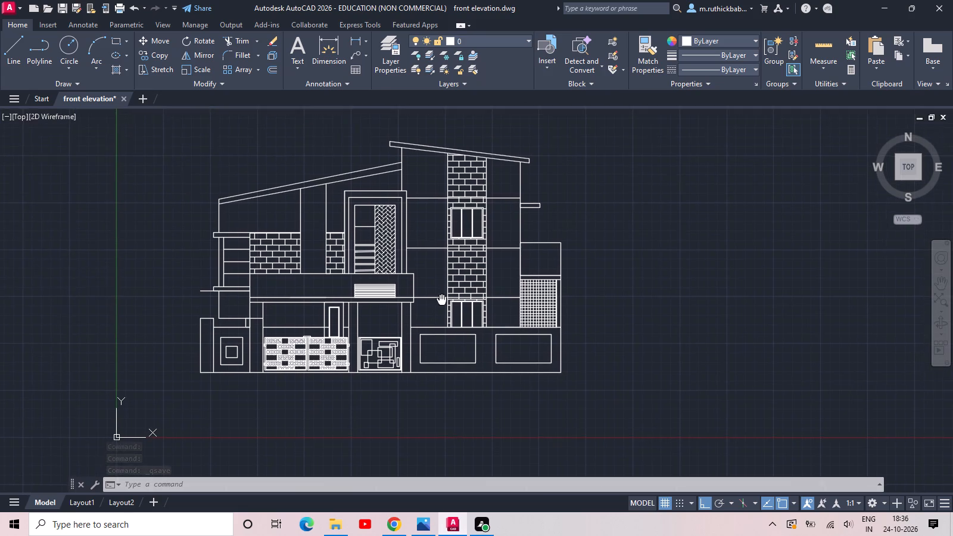
middle_click_drag(441, 300, 437, 307)
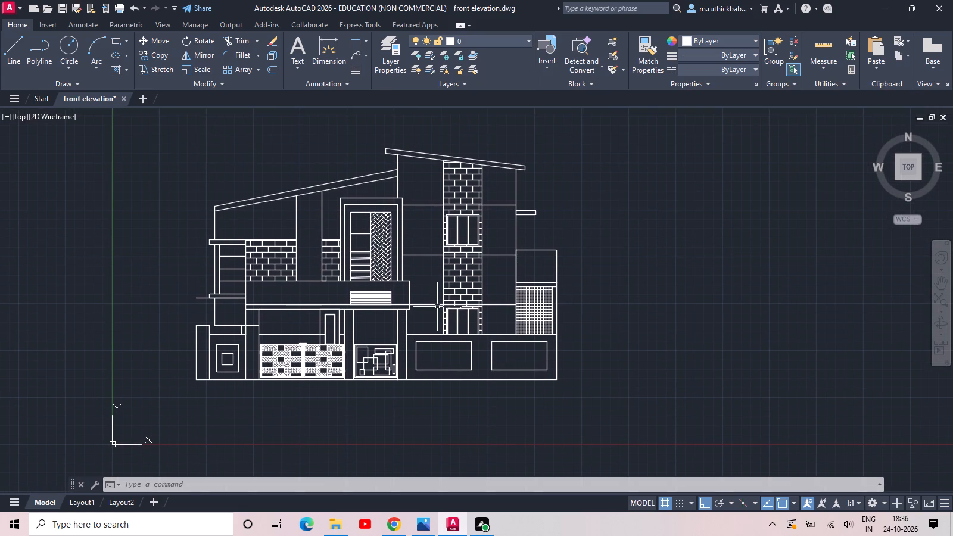
key("ctrl+s")
key("ctrl+s")
key("ctrl+s")
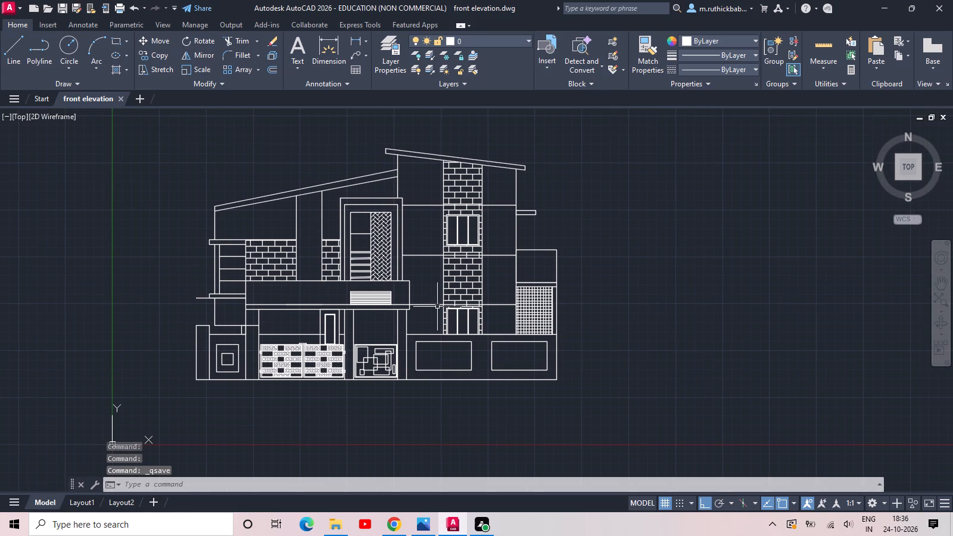
Trim the loose horizontal line projecting past the first-floor ledge above the boundary pillar beside the gates.
scroll(186, 332, "up", 4)
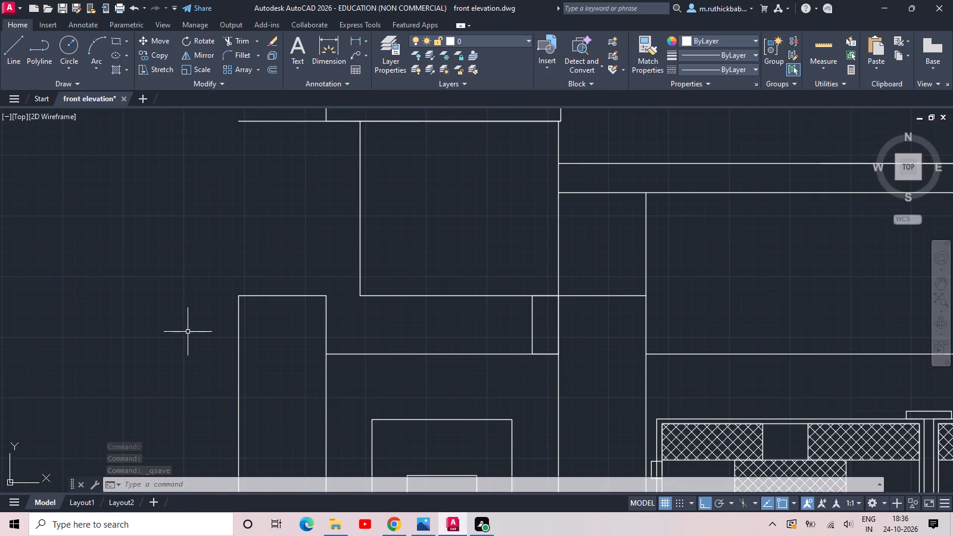
type("tr")
key("space")
key("space")
scroll(231, 269, "down", 1)
middle_click_drag(231, 269, 230, 280)
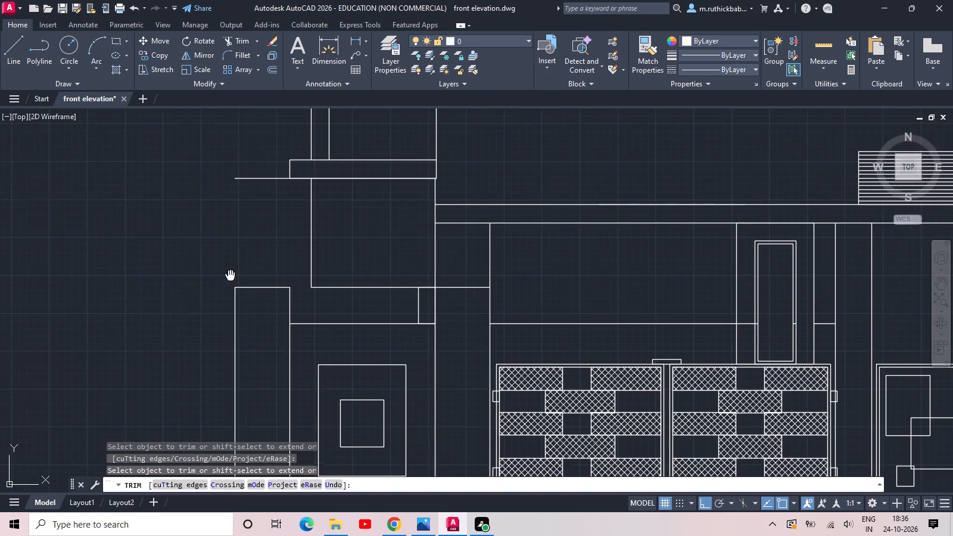
middle_click_drag(230, 280, 229, 297)
left_click(261, 226)
left_click(261, 151)
scroll(261, 165, "down", 3)
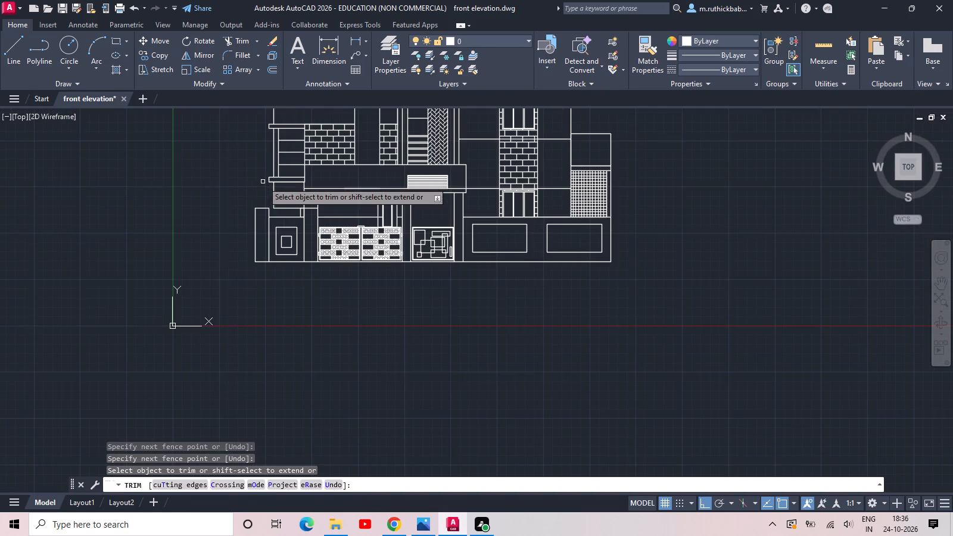
middle_click_drag(263, 182, 225, 247)
key("Escape")
key("Escape")
scroll(207, 160, "down", 2)
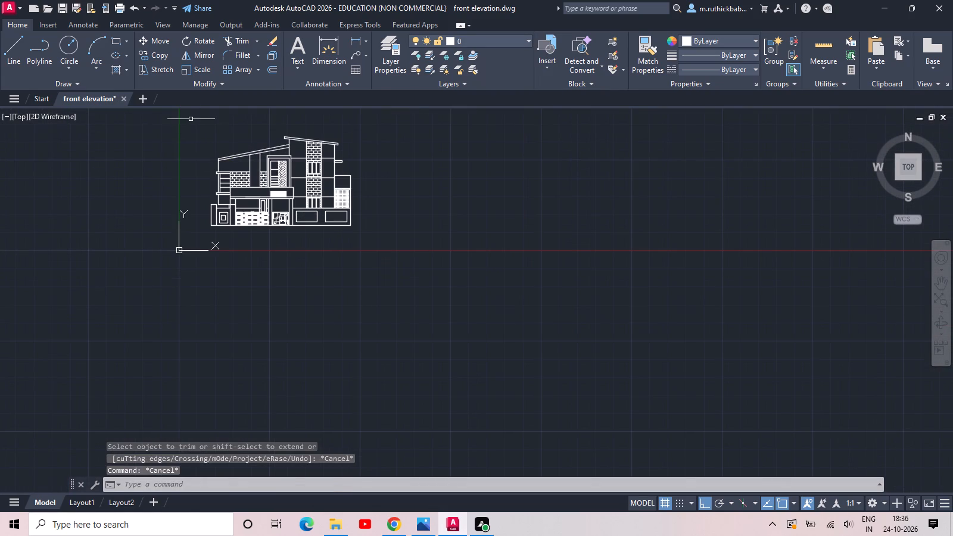
Join all the linework of the front elevation with the Join command.
left_click(188, 116)
left_click(404, 245)
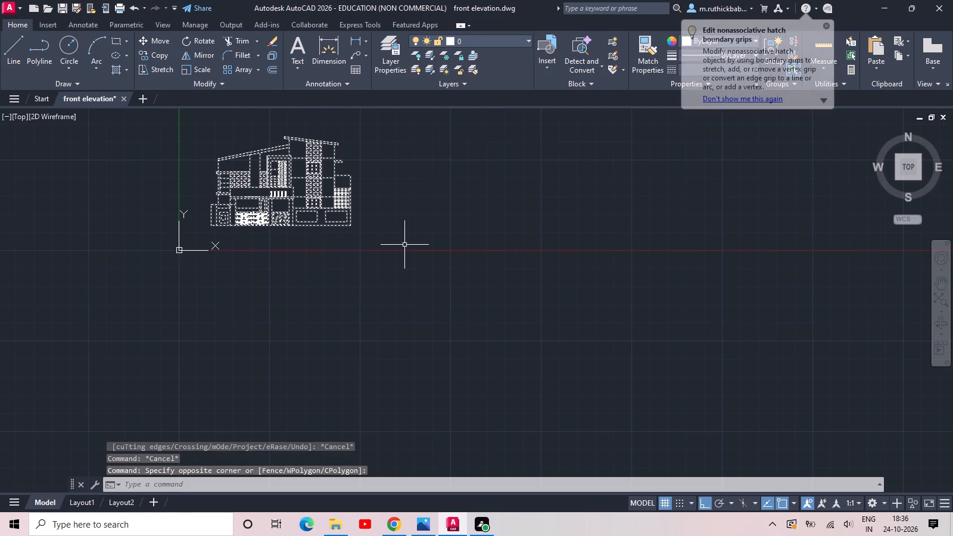
type("j")
key("space")
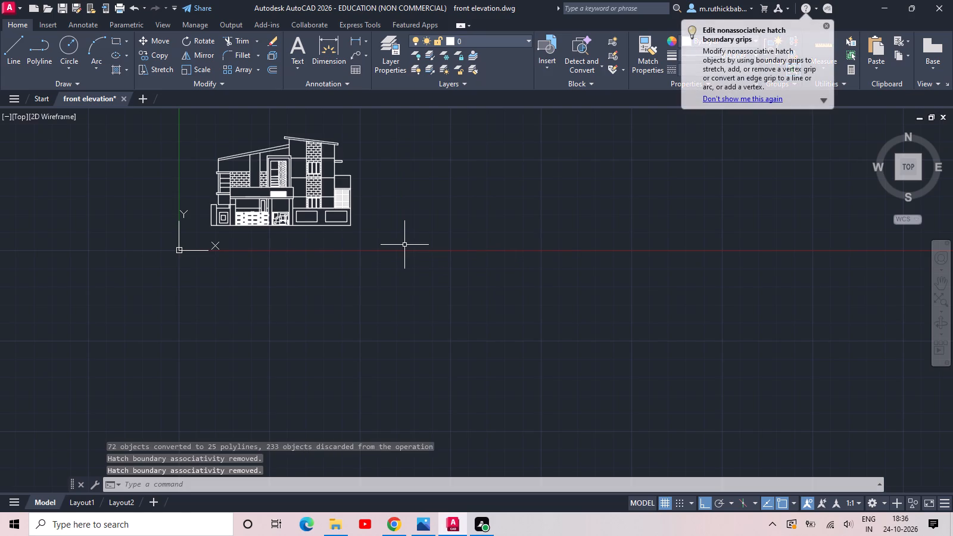
key("Escape")
Draw horizontal ground lines extending outward from both bottom corners of the elevation.
scroll(327, 235, "up", 1)
middle_click_drag(326, 234, 493, 318)
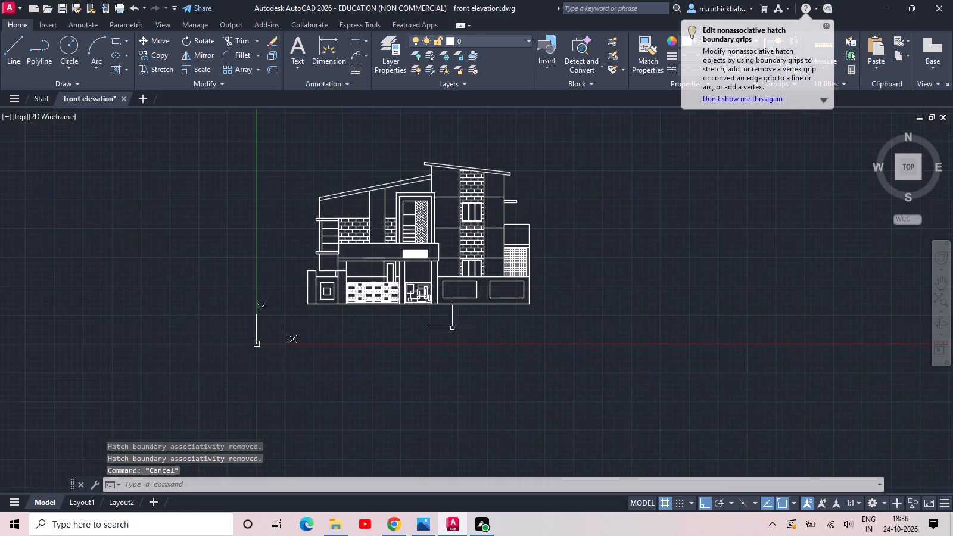
scroll(325, 309, "up", 3)
middle_click_drag(443, 253, 387, 323)
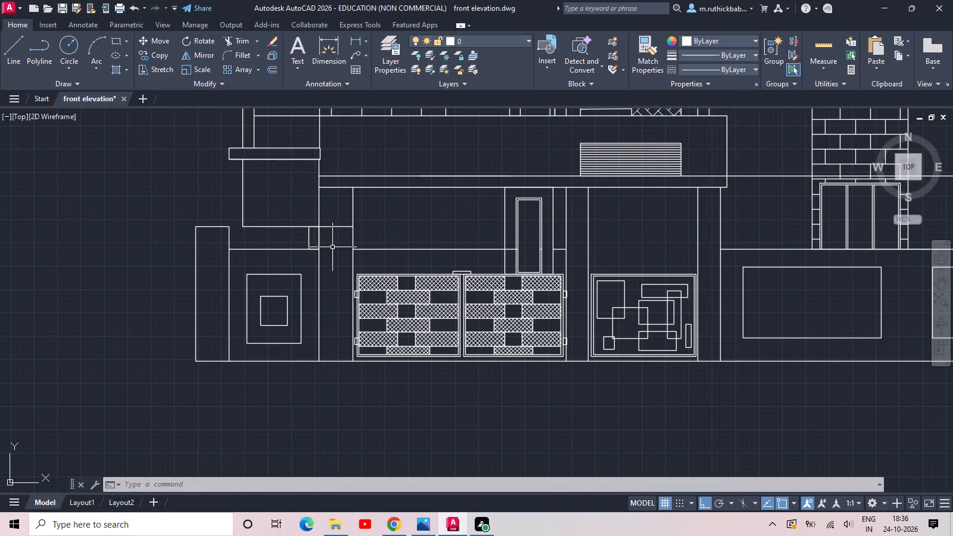
scroll(332, 247, "down", 2)
type("l")
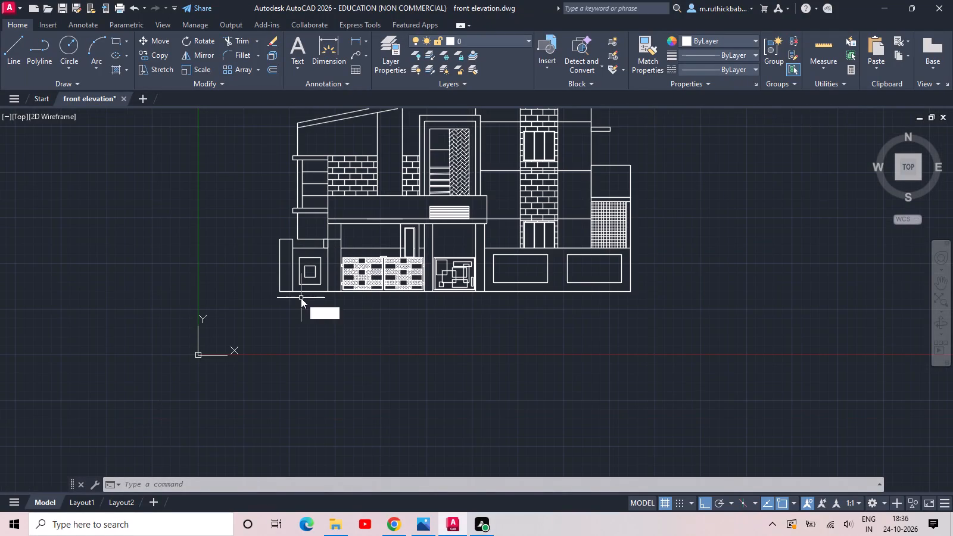
key("space")
left_click(280, 294)
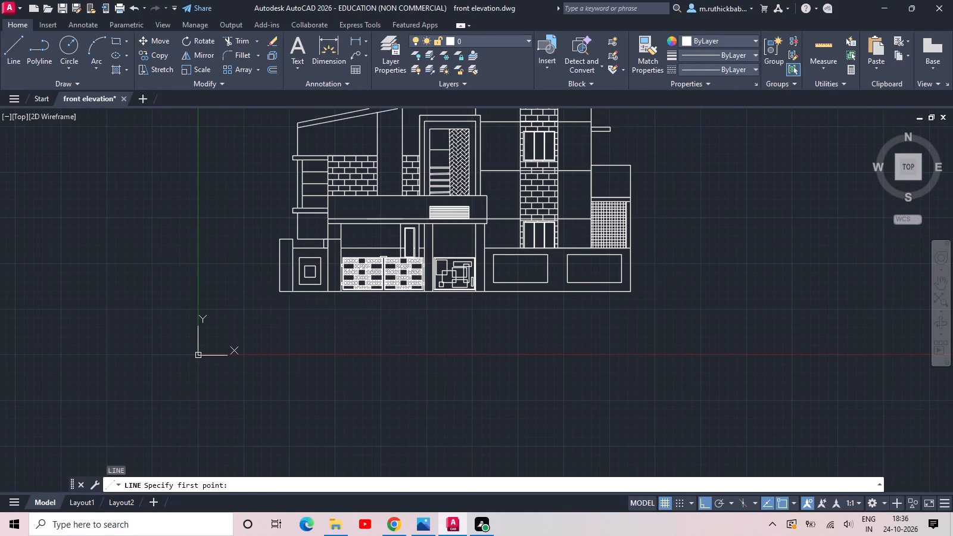
left_click(217, 291)
key("Escape")
key("Escape")
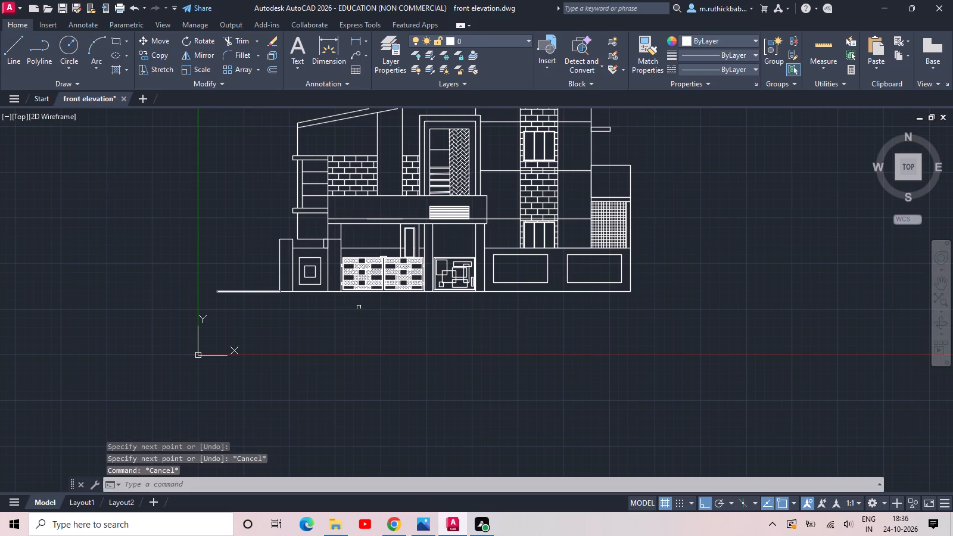
key("space")
middle_click_drag(485, 314, 381, 341)
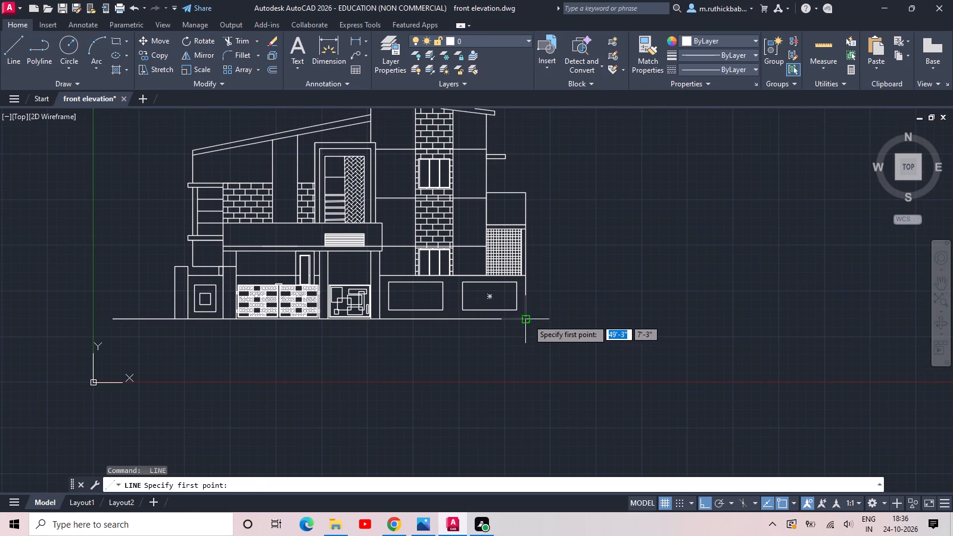
left_click(528, 319)
left_click(711, 302)
key("Escape")
scroll(522, 364, "down", 1)
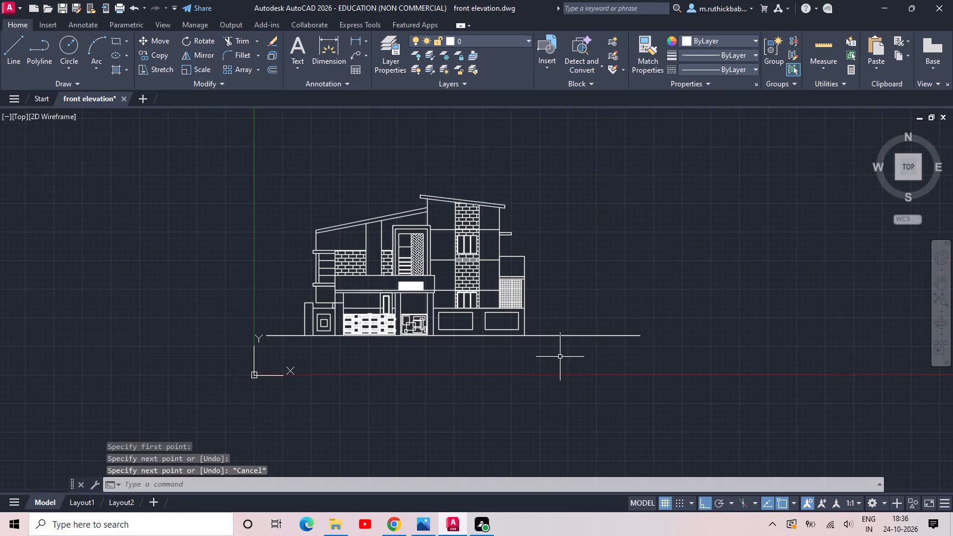
Add the single-line title FRONT ELEVATION beneath the ground line below the gates, with text height 12 and no rotation.
left_click(307, 65)
left_click(305, 119)
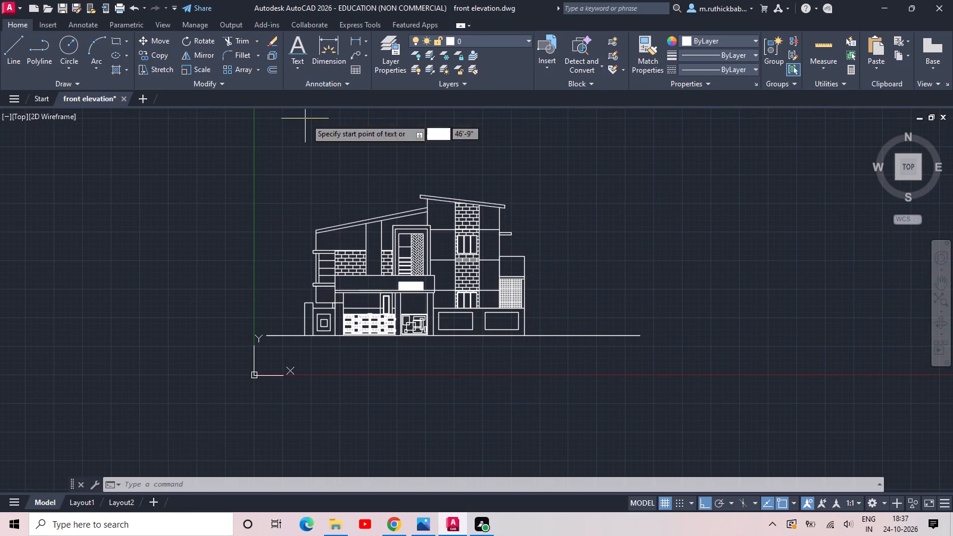
scroll(360, 353, "up", 4)
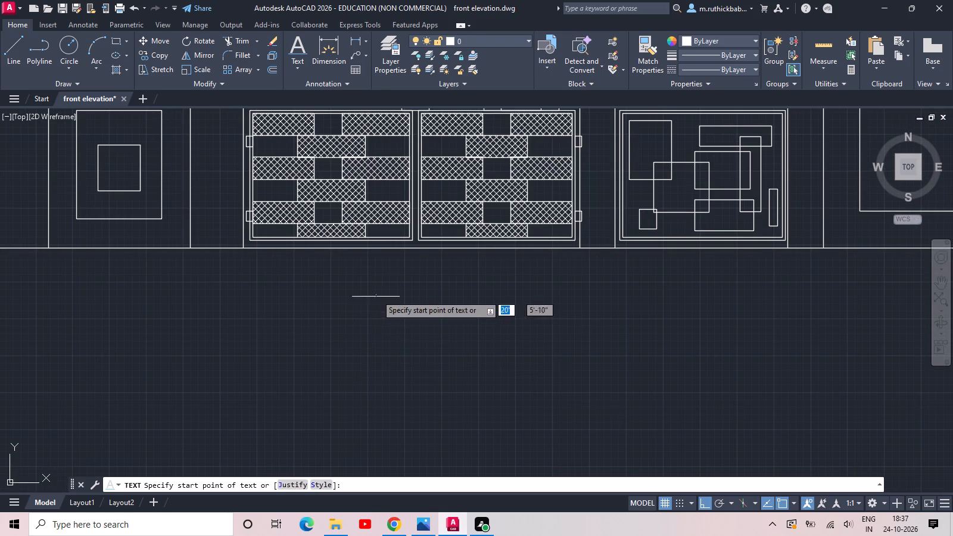
left_click(376, 291)
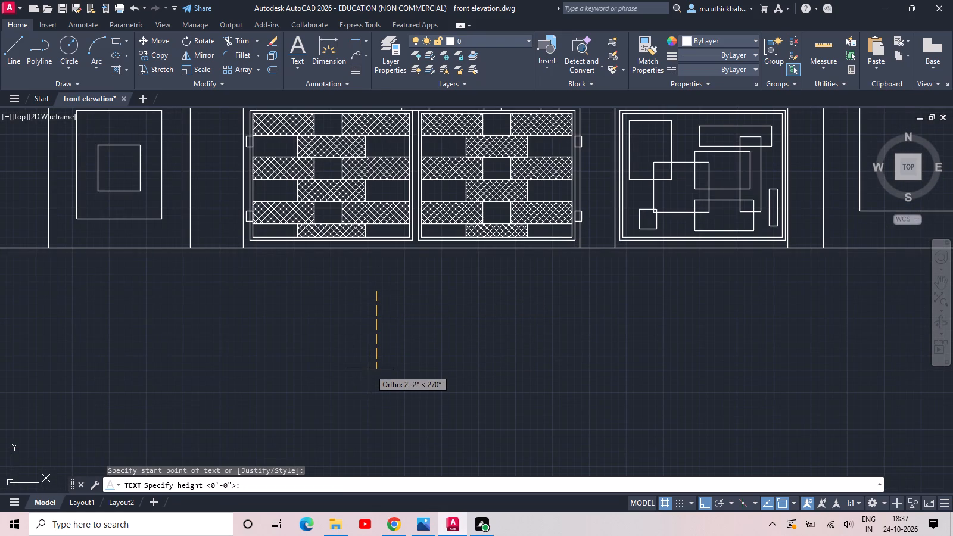
key("1")
type("2")
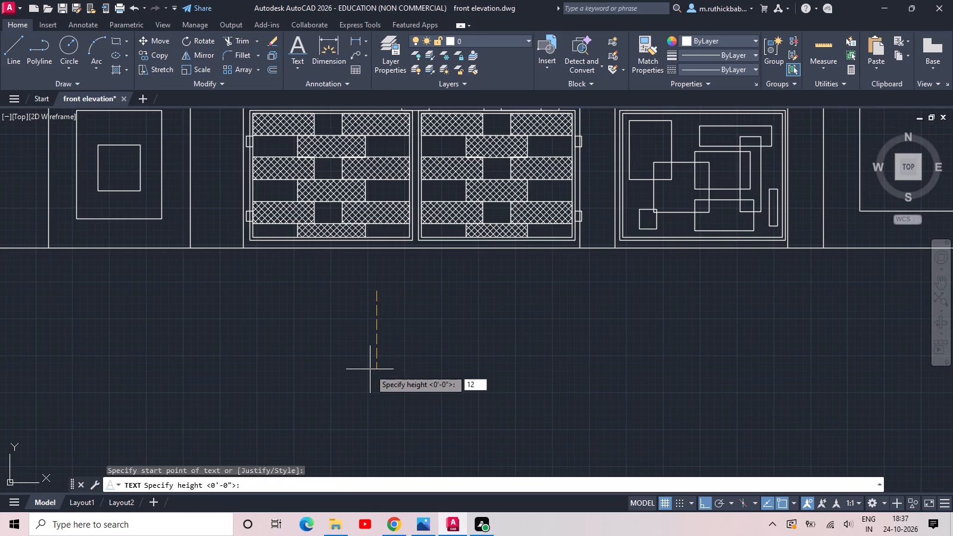
key("space")
left_click(811, 323)
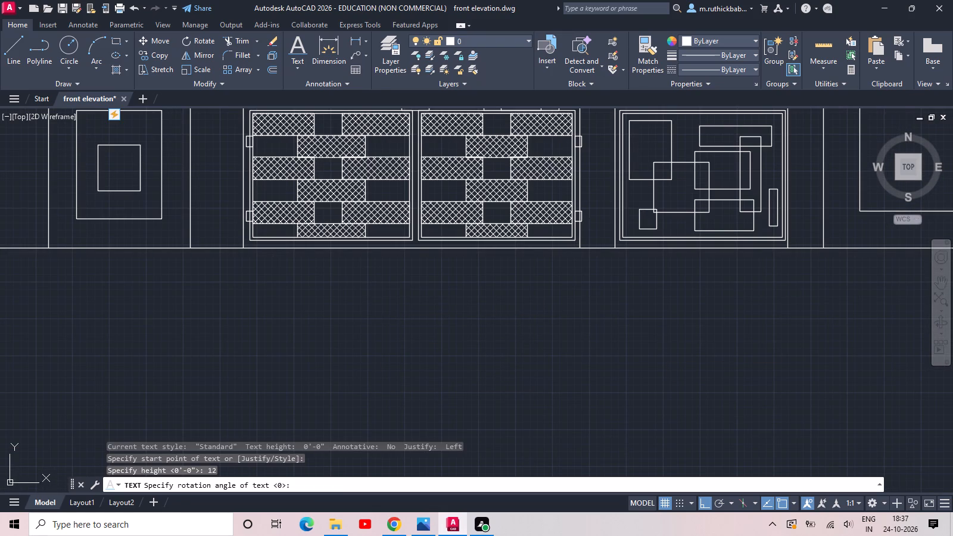
scroll(343, 419, "down", 1)
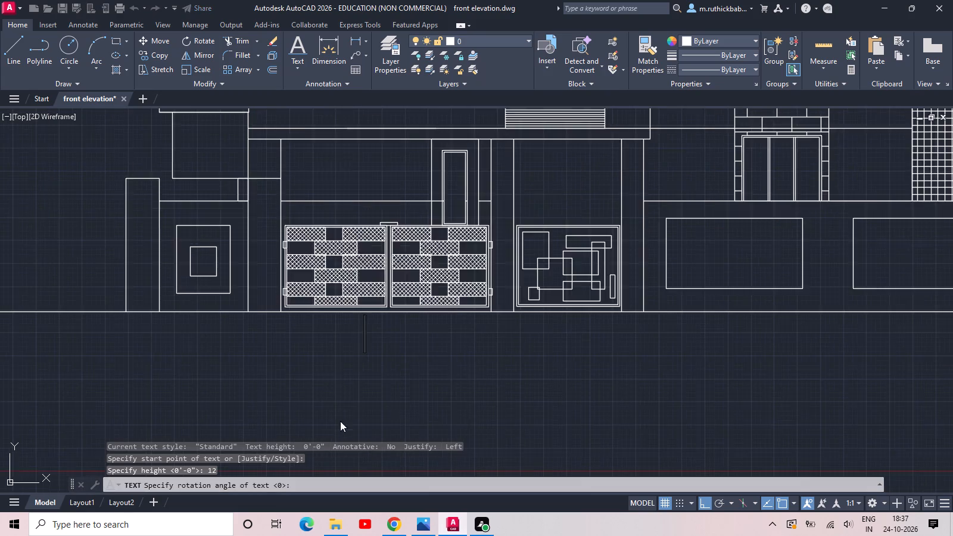
scroll(340, 422, "down", 1)
left_click(360, 392)
left_click(352, 379)
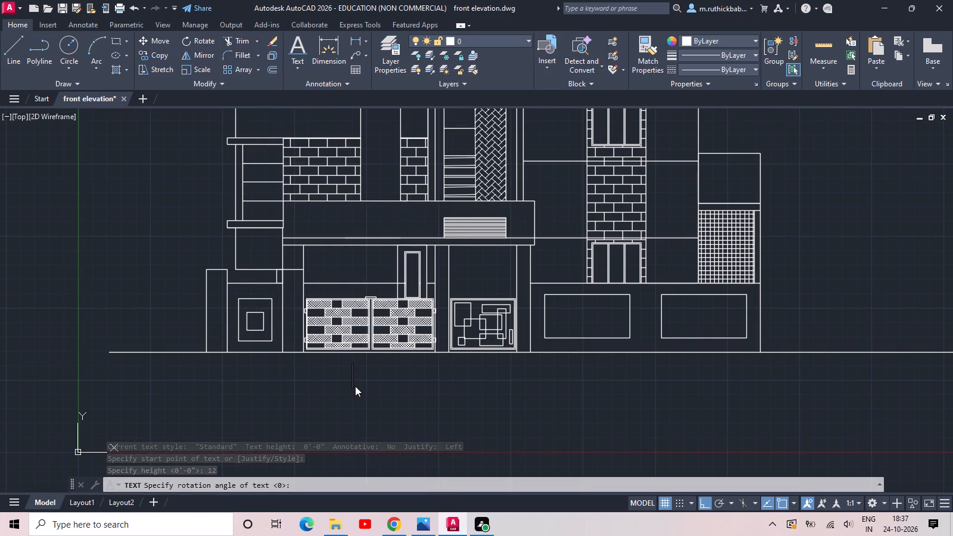
left_click(356, 388)
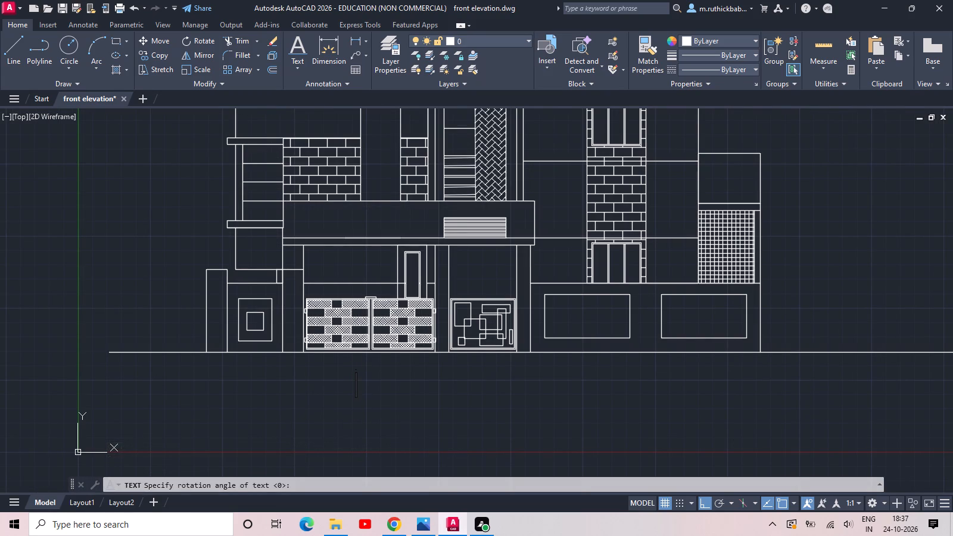
type("FRONT")
key("space")
type("ELEVATION")
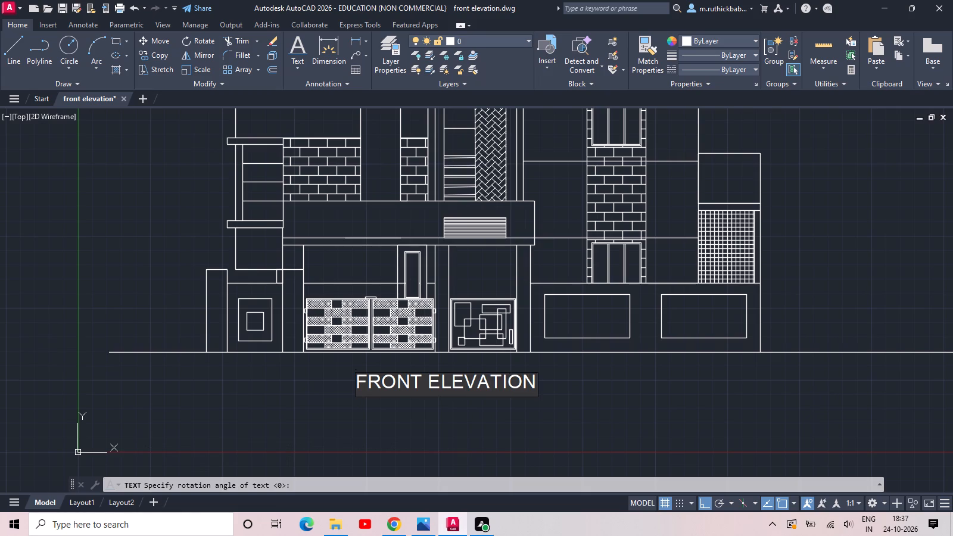
key("Return")
key("Return")
Save the titled front elevation drawing.
key("ctrl+s")
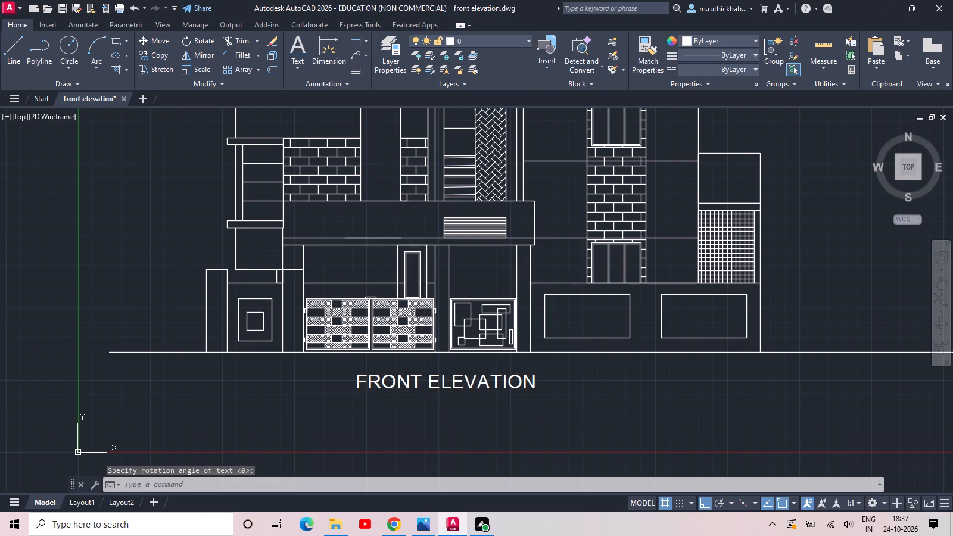
key("ctrl+s")
Set up a plot with the DWG To PDF.pc3 plotter and a window area enclosing the whole elevation and its title.
key("ctrl+p")
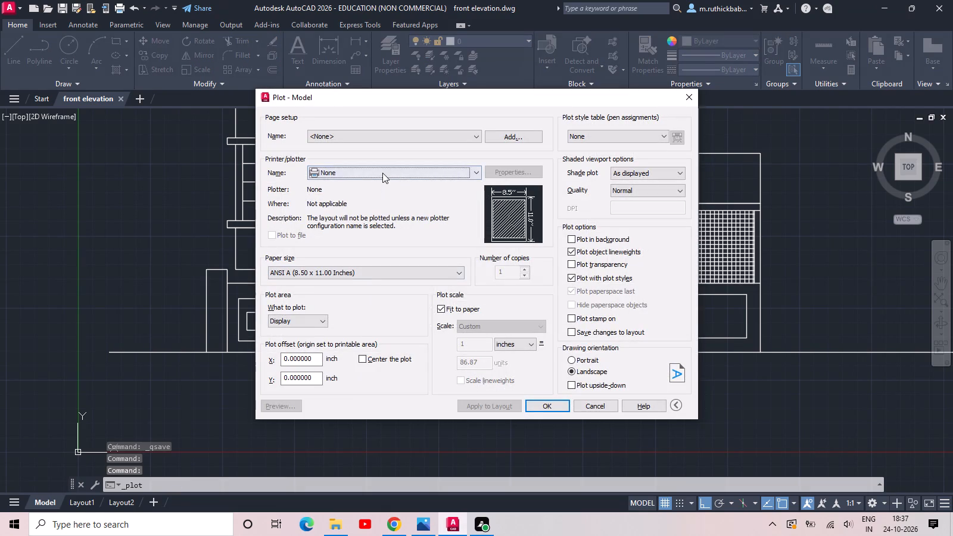
left_click(382, 172)
left_click(380, 319)
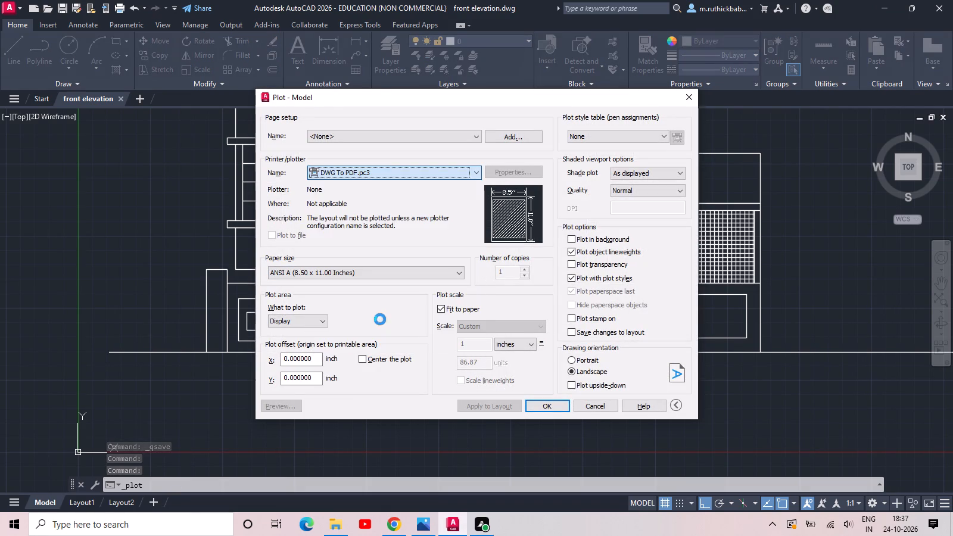
left_click(304, 320)
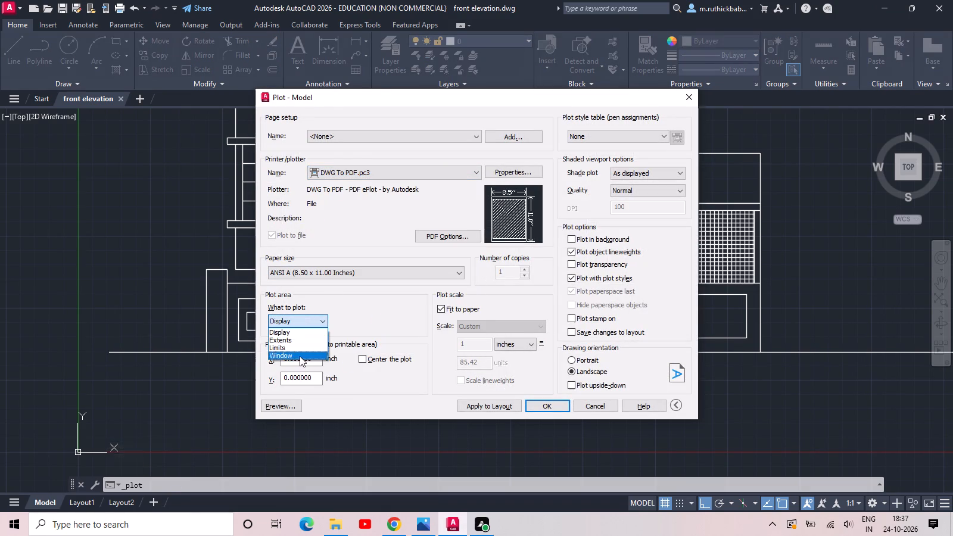
left_click(300, 356)
scroll(291, 323, "down", 3)
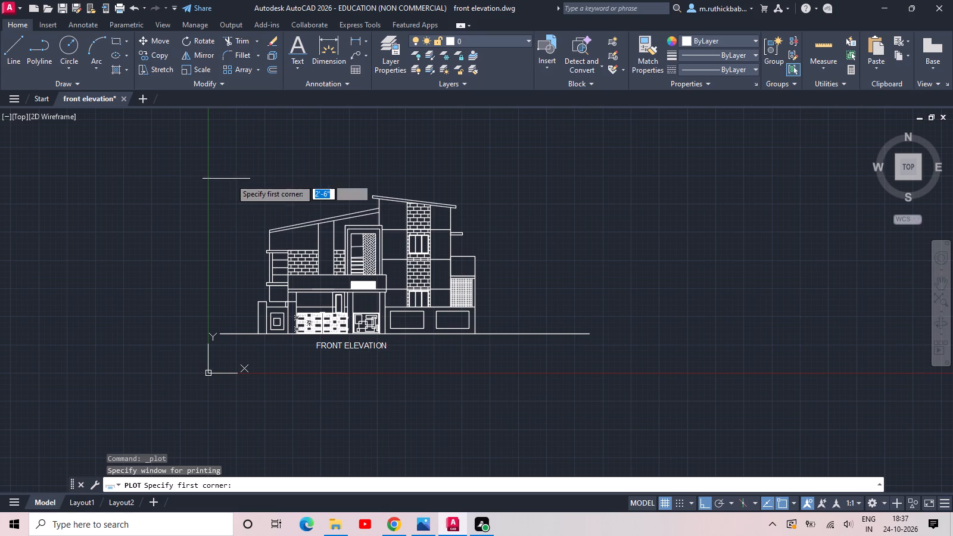
left_click(233, 179)
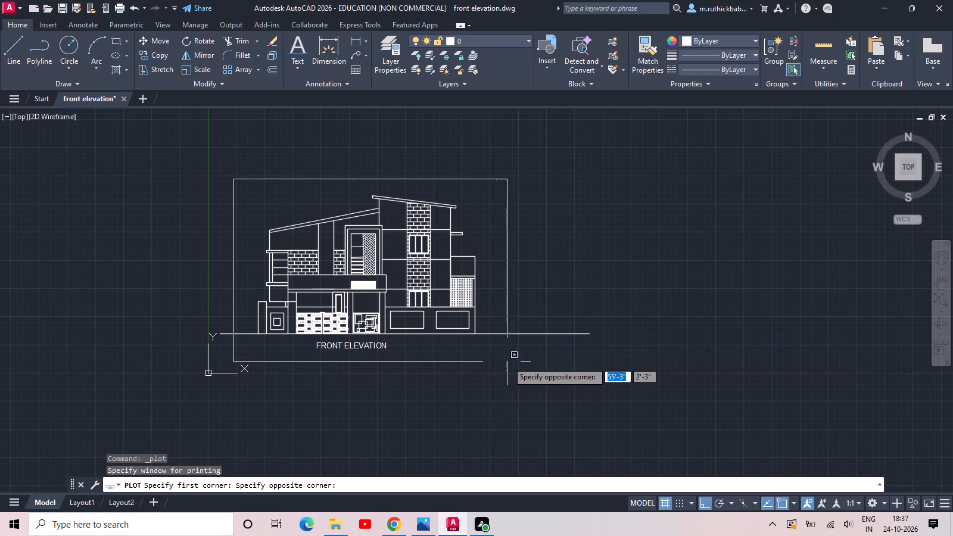
left_click(503, 363)
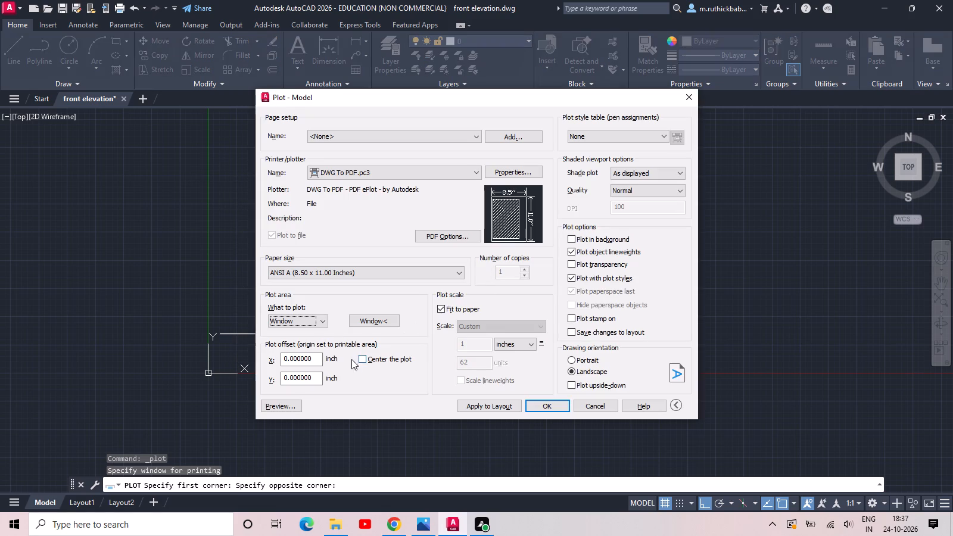
Center the plot and set the paper size to ISO A4 (297.00 x 210.00 MM).
left_click(360, 359)
left_click(363, 270)
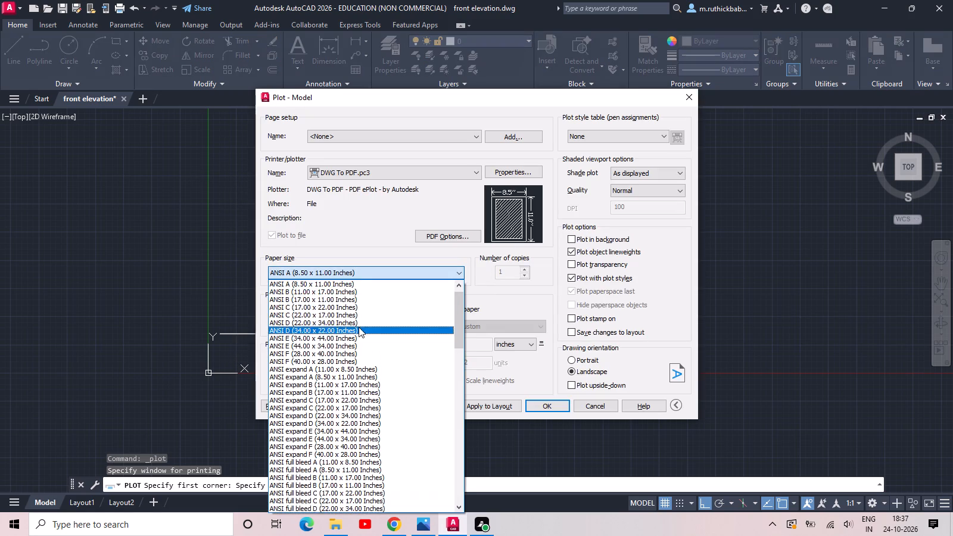
scroll(358, 334, "down", 10)
scroll(336, 384, "down", 2)
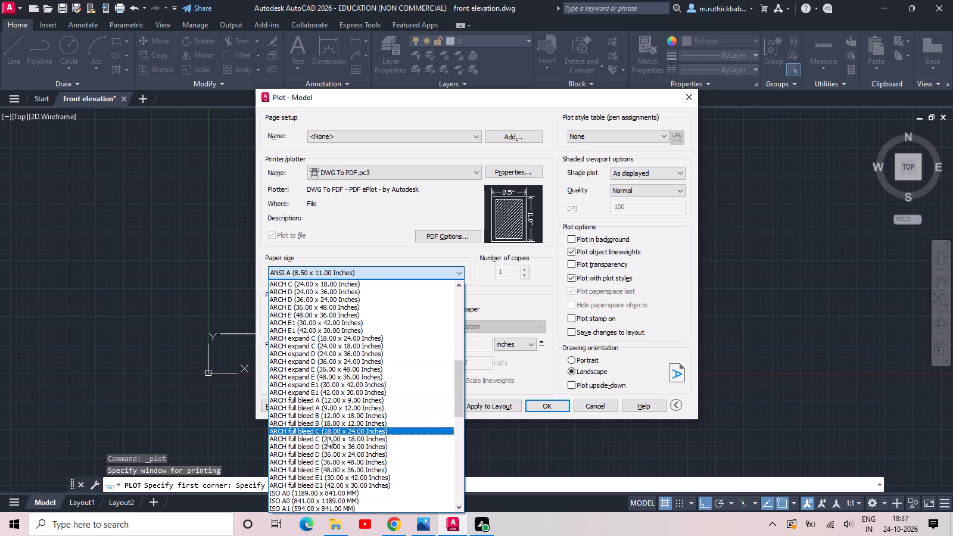
scroll(331, 454, "down", 4)
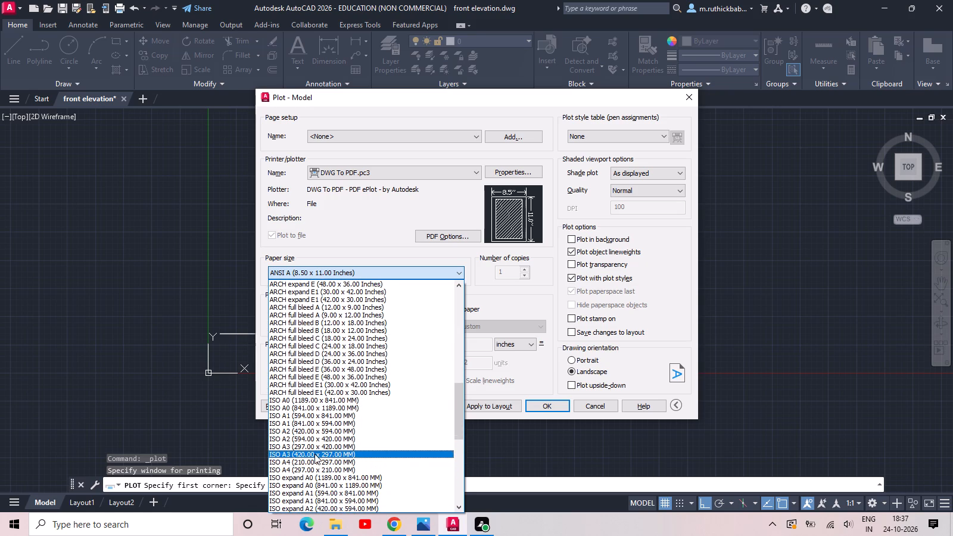
left_click(316, 468)
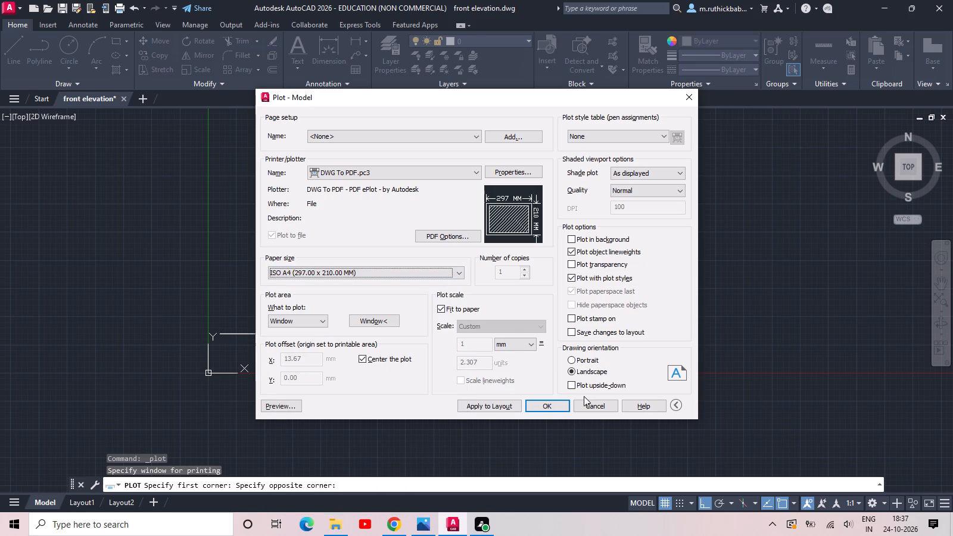
Plot the drawing to PDF, saving it as front elevation-Model.pdf in the Documents folder.
left_click(543, 407)
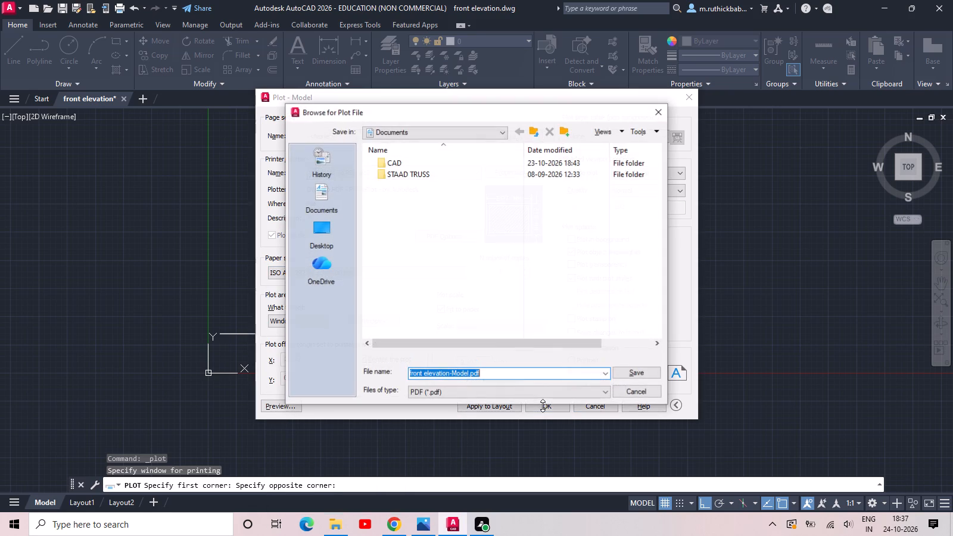
left_click(643, 373)
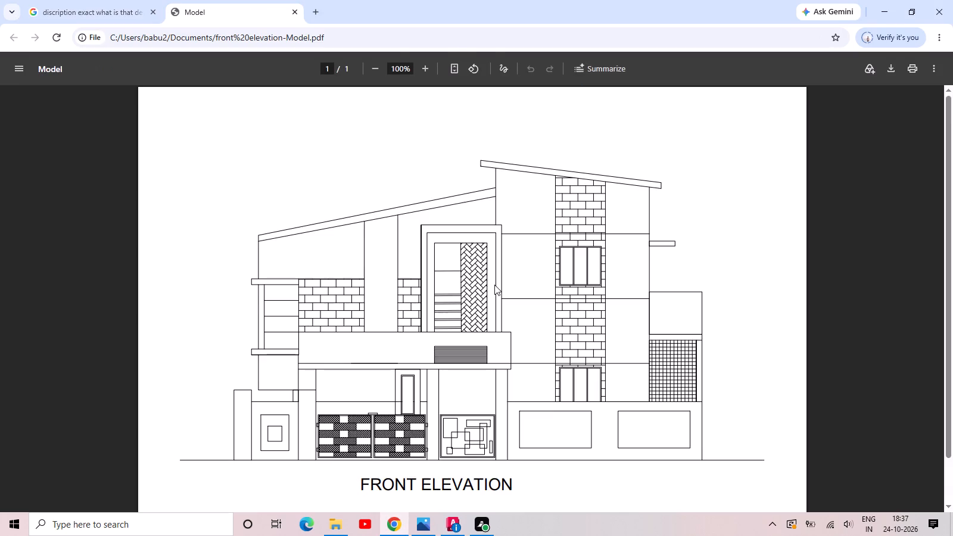
Look over the plotted elevation and title in the PDF in Chrome and return to the AutoCAD drawing.
scroll(494, 285, "down", 3)
scroll(494, 285, "up", 2)
scroll(494, 285, "down", 1)
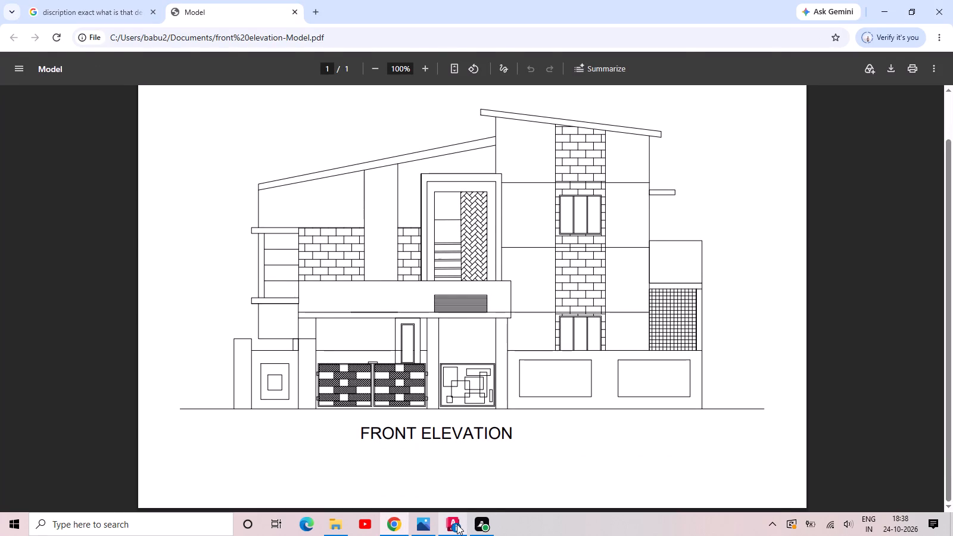
left_click(457, 524)
left_click(935, 456)
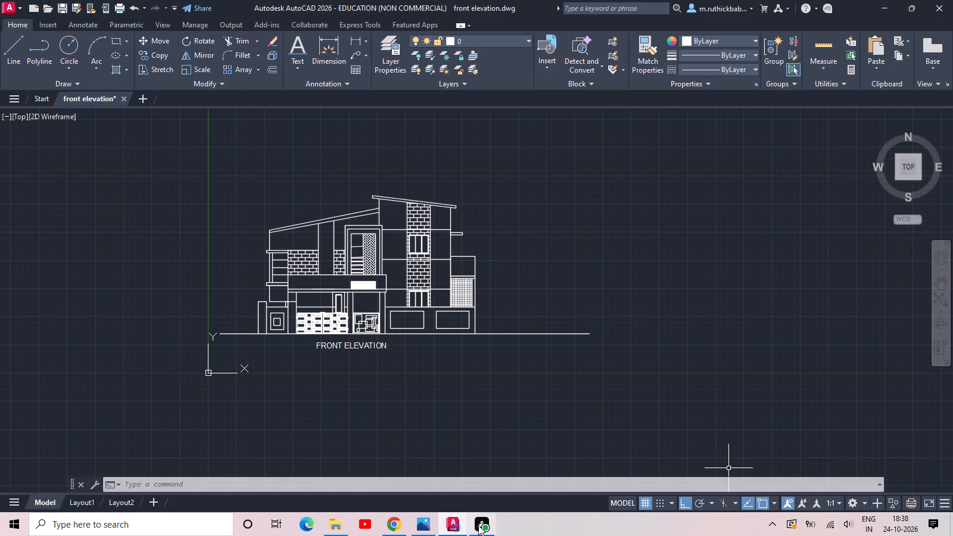